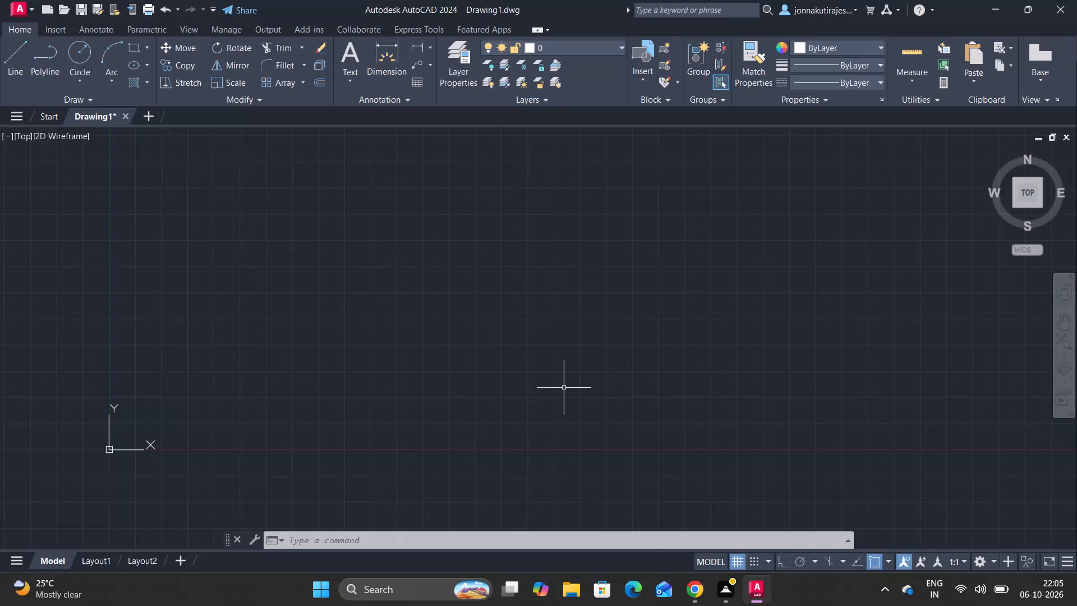
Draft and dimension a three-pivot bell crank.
Set the drawing units' length precision and angle precision both to 0.00.
{"action": "type", "text": "un"}
{"action": "key", "text": "Return"}
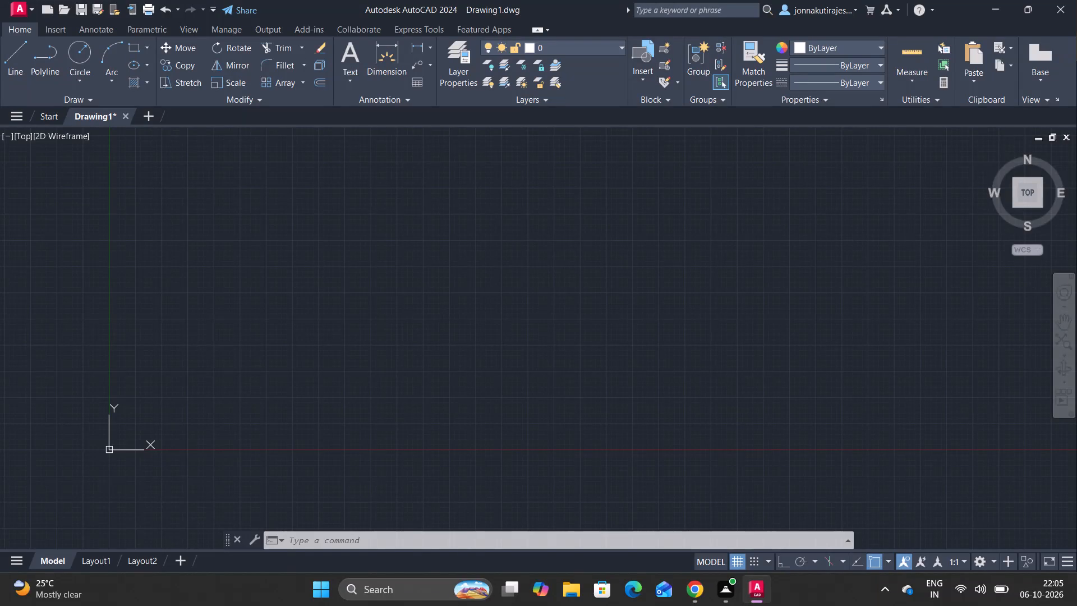
{"action": "left_click", "coordinate": [500, 219]}
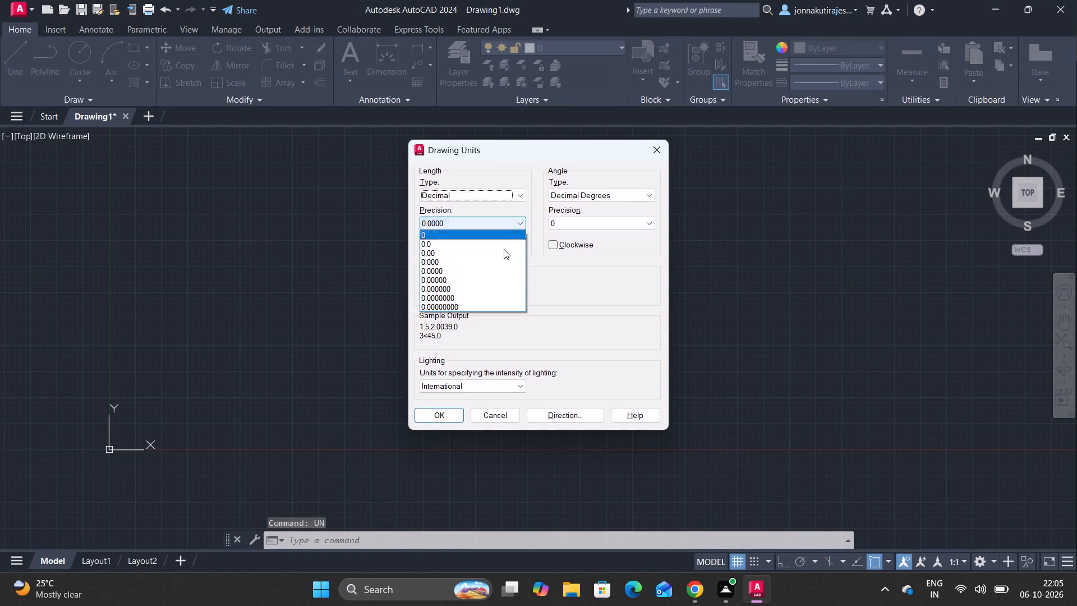
{"action": "left_click", "coordinate": [503, 256]}
{"action": "left_click", "coordinate": [630, 220]}
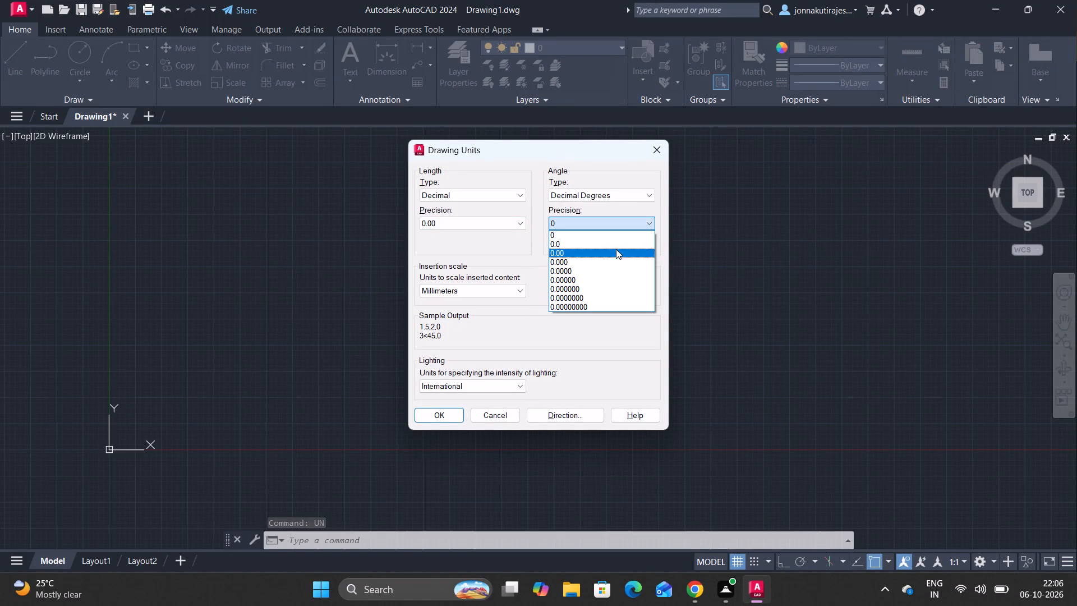
{"action": "left_click", "coordinate": [616, 249]}
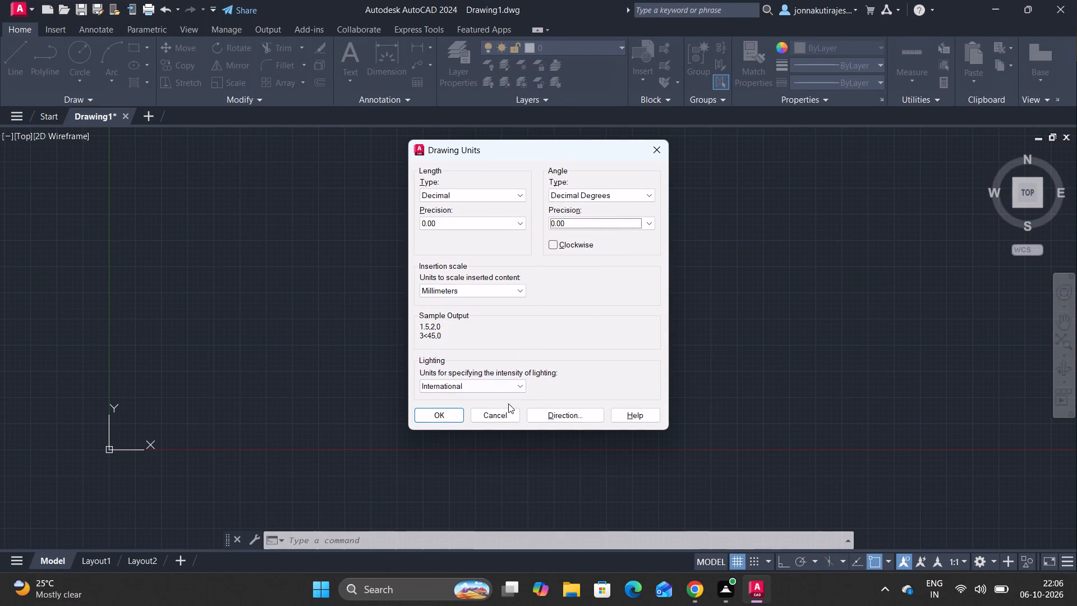
{"action": "left_click", "coordinate": [443, 420]}
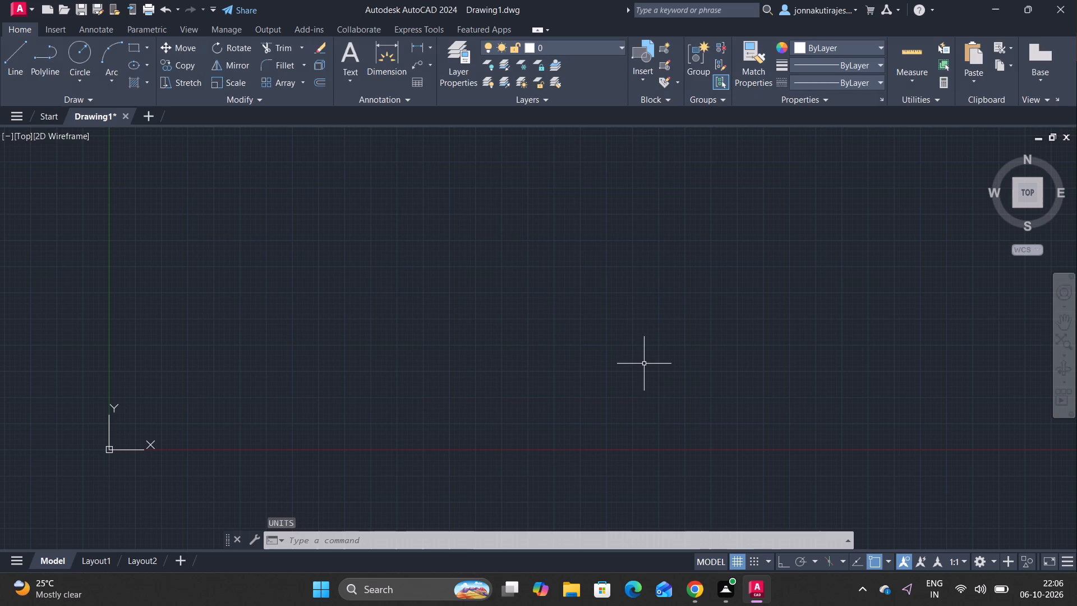
Modify the ISO-25 dimension style to use an arrow size of 3 and a center mark size of 3.
{"action": "key", "text": "d"}
{"action": "key", "text": "Return"}
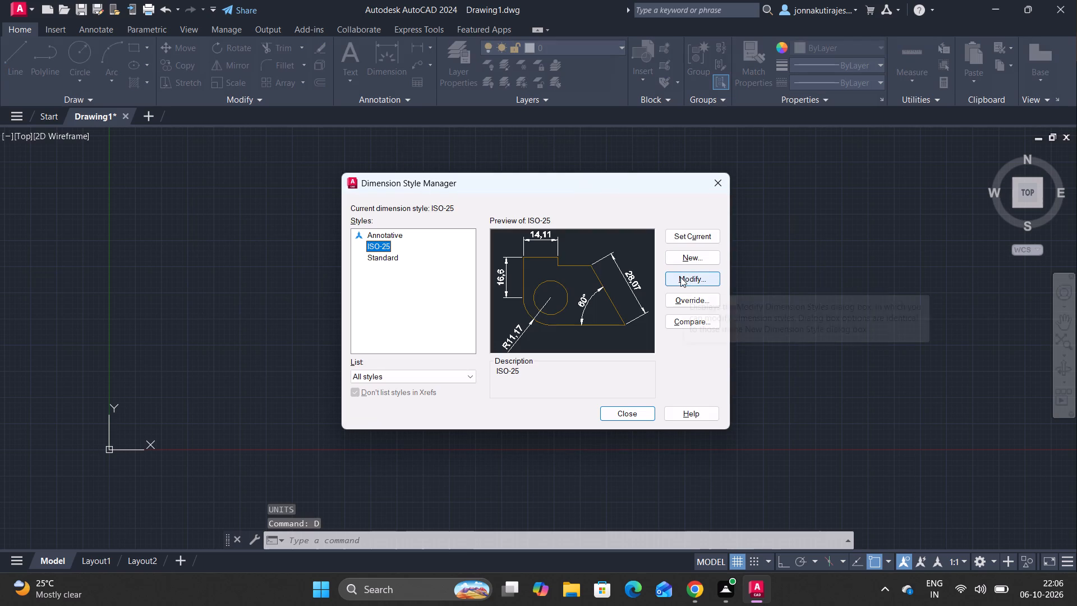
{"action": "left_click", "coordinate": [680, 277]}
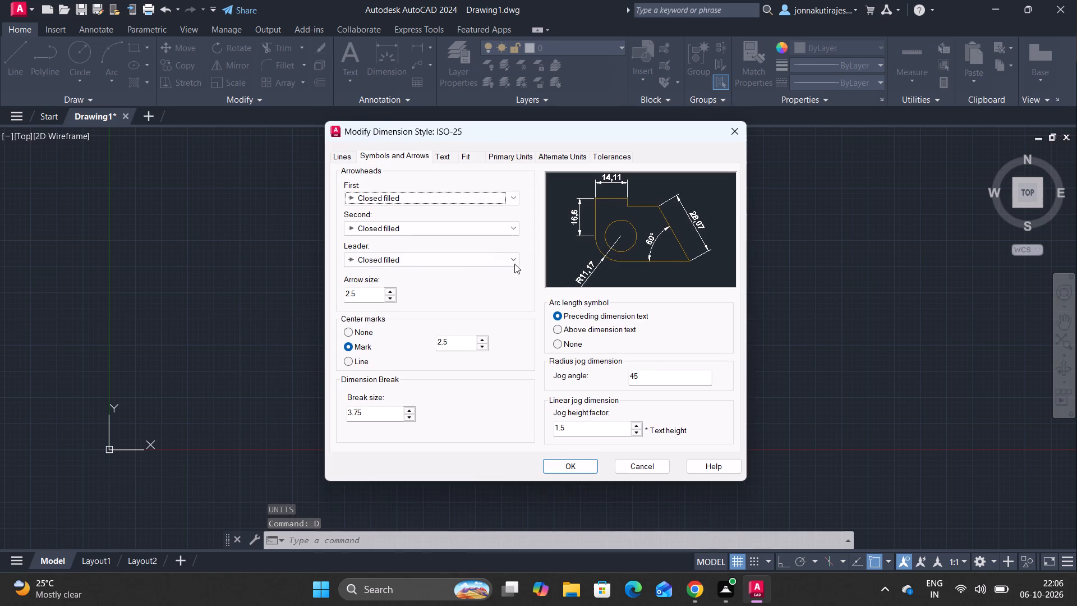
{"action": "left_click", "coordinate": [362, 296]}
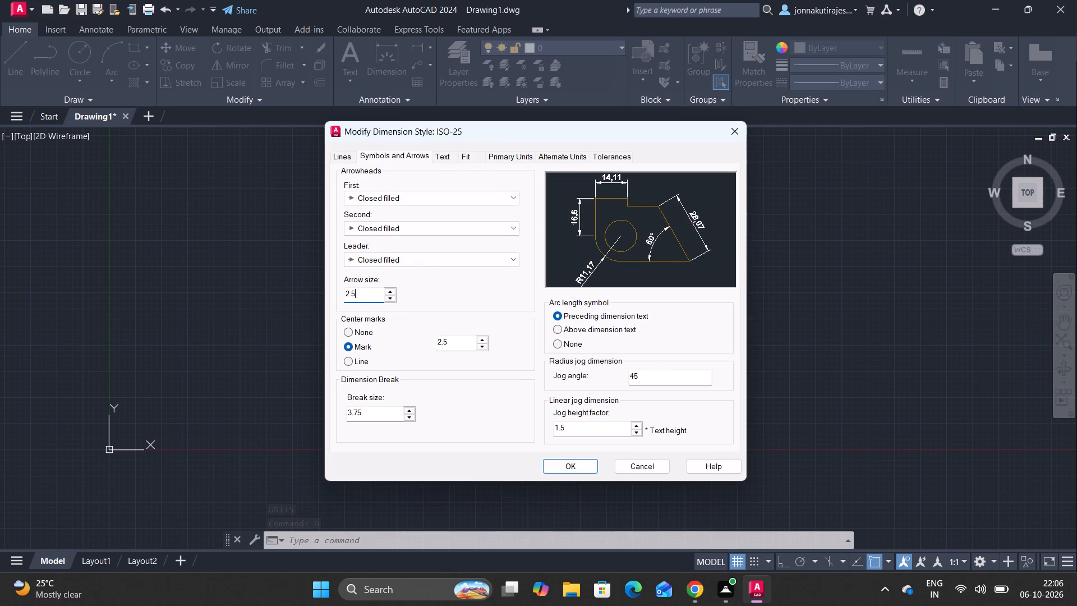
{"action": "key", "text": "BackSpace"}
{"action": "key", "text": "BackSpace"}
{"action": "key", "text": "BackSpace"}
{"action": "key", "text": "BackSpace"}
{"action": "key", "text": "5"}
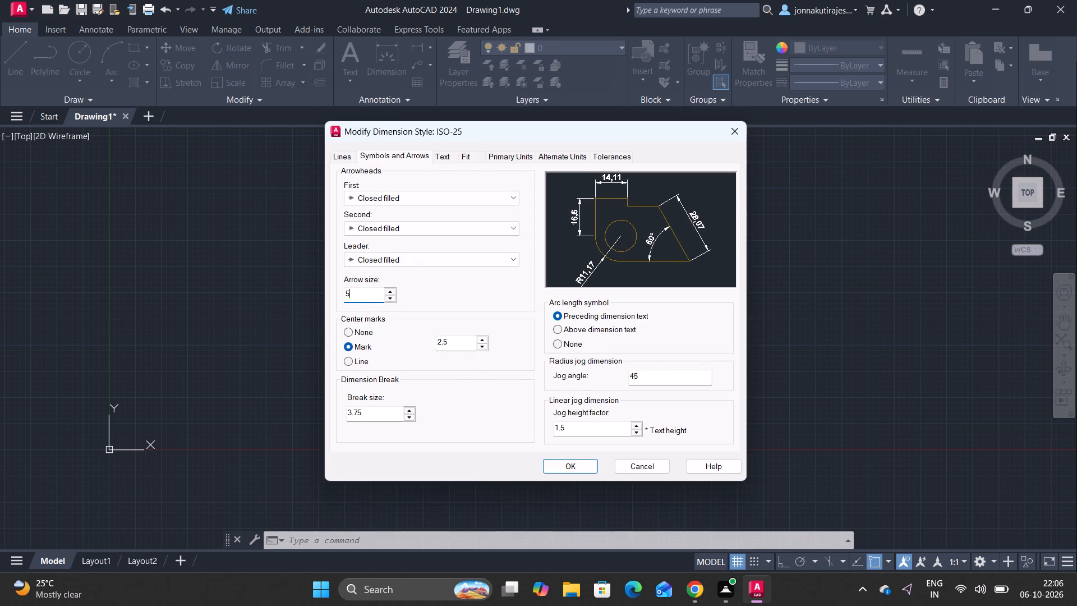
{"action": "key", "text": "BackSpace"}
{"action": "key", "text": "BackSpace"}
{"action": "key", "text": "3"}
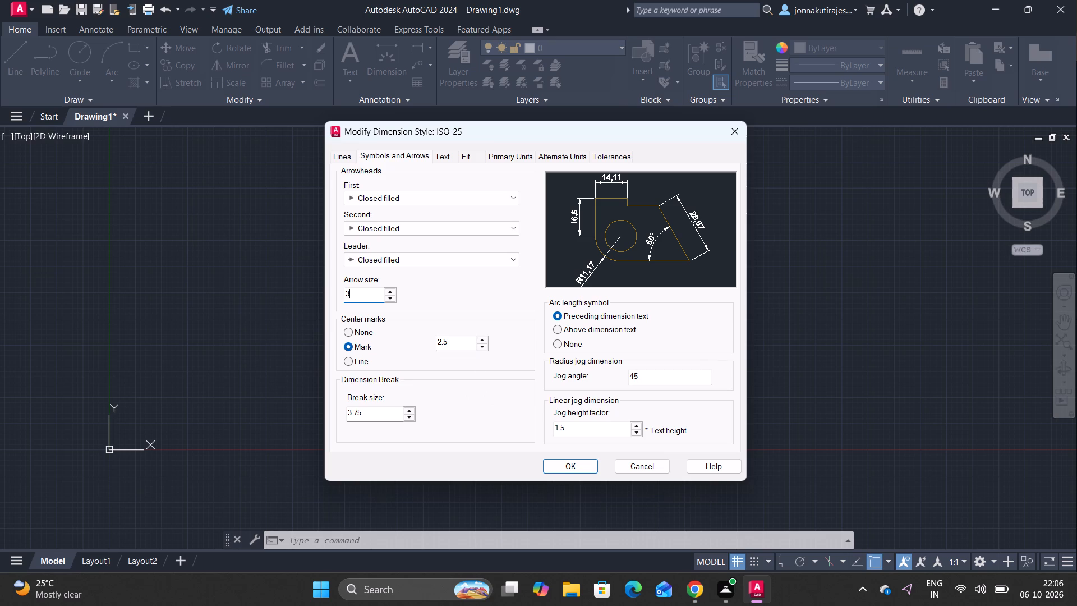
{"action": "left_click", "coordinate": [462, 347]}
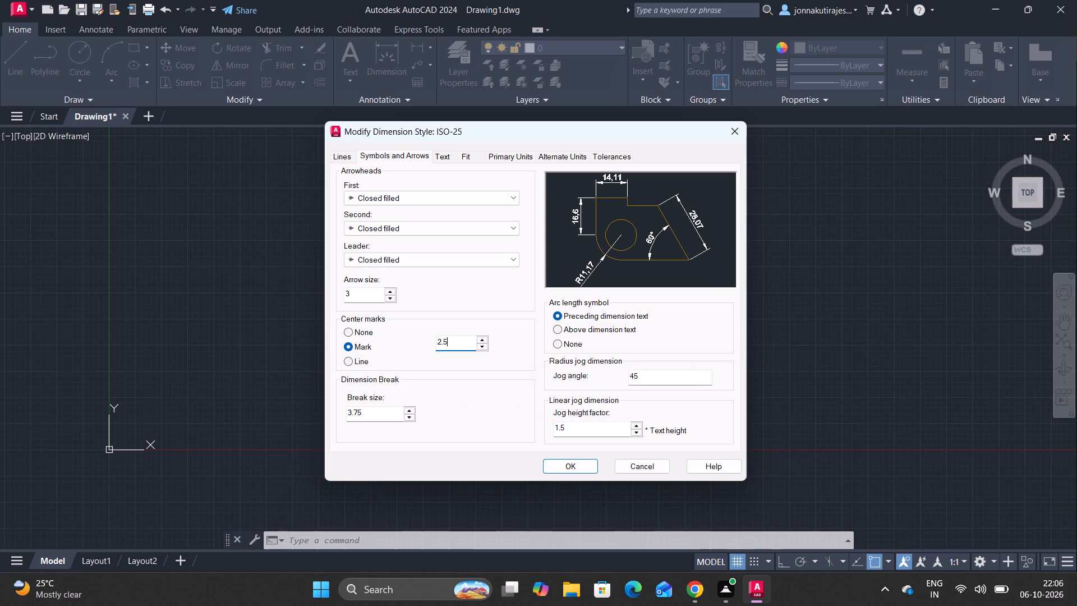
{"action": "key", "text": "BackSpace"}
{"action": "key", "text": "BackSpace"}
{"action": "key", "text": "BackSpace"}
{"action": "key", "text": "3"}
Set the ISO-25 dimension style's text height to 5 and accept the style changes.
{"action": "left_click", "coordinate": [470, 150]}
{"action": "left_click", "coordinate": [444, 157]}
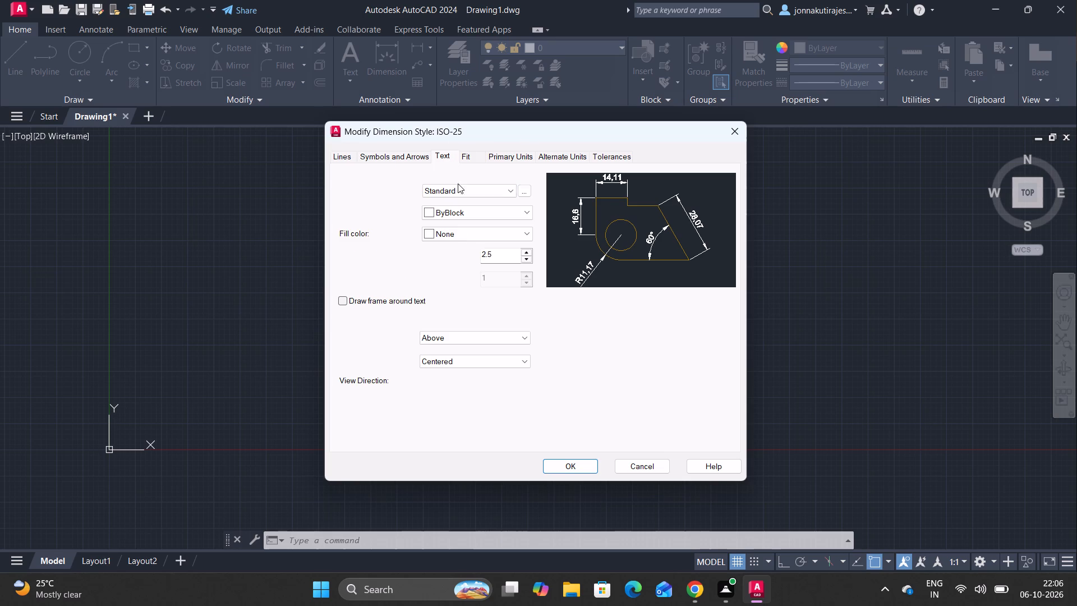
{"action": "left_click", "coordinate": [499, 256]}
{"action": "key", "text": "BackSpace"}
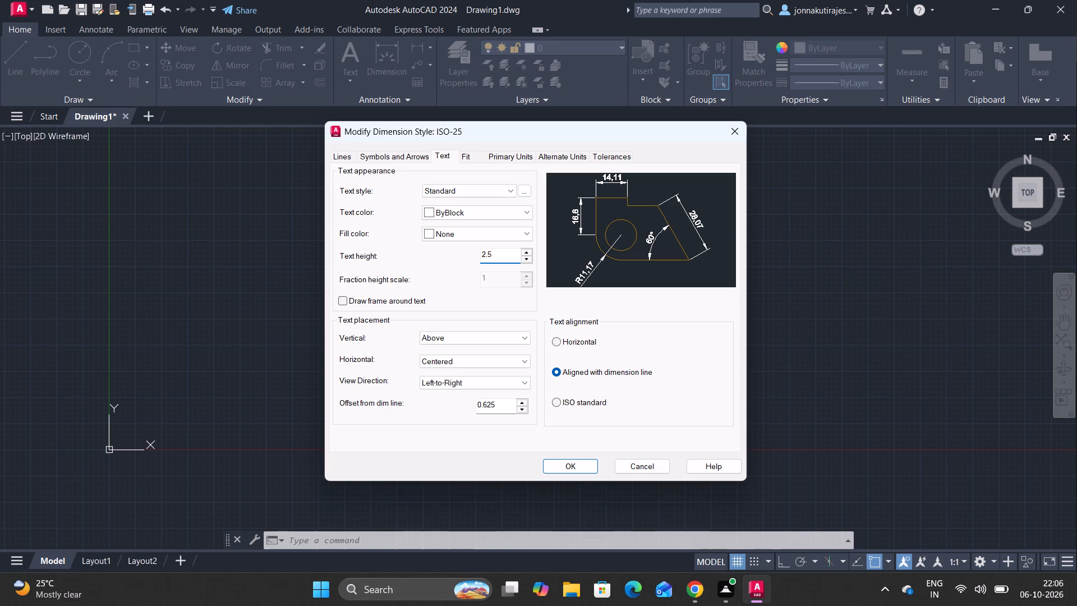
{"action": "key", "text": "BackSpace"}
{"action": "key", "text": "BackSpace"}
{"action": "key", "text": "BackSpace"}
{"action": "key", "text": "BackSpace"}
{"action": "key", "text": "5"}
{"action": "left_click", "coordinate": [555, 465]}
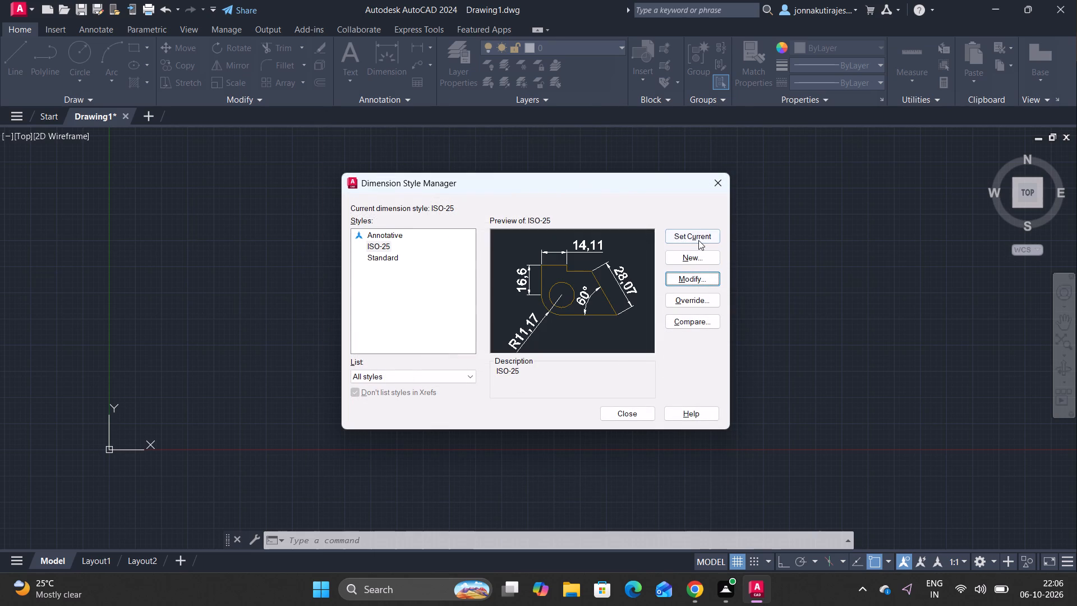
Make ISO-25 the current dimension style and close the Dimension Style Manager.
{"action": "left_click", "coordinate": [698, 240]}
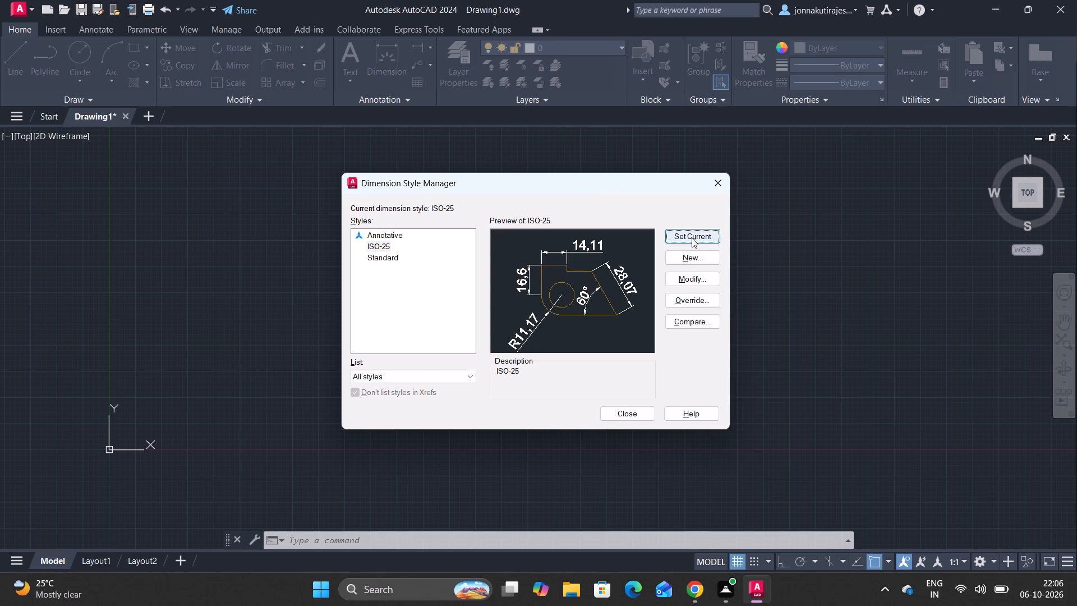
{"action": "left_click", "coordinate": [692, 237]}
{"action": "left_click", "coordinate": [630, 414]}
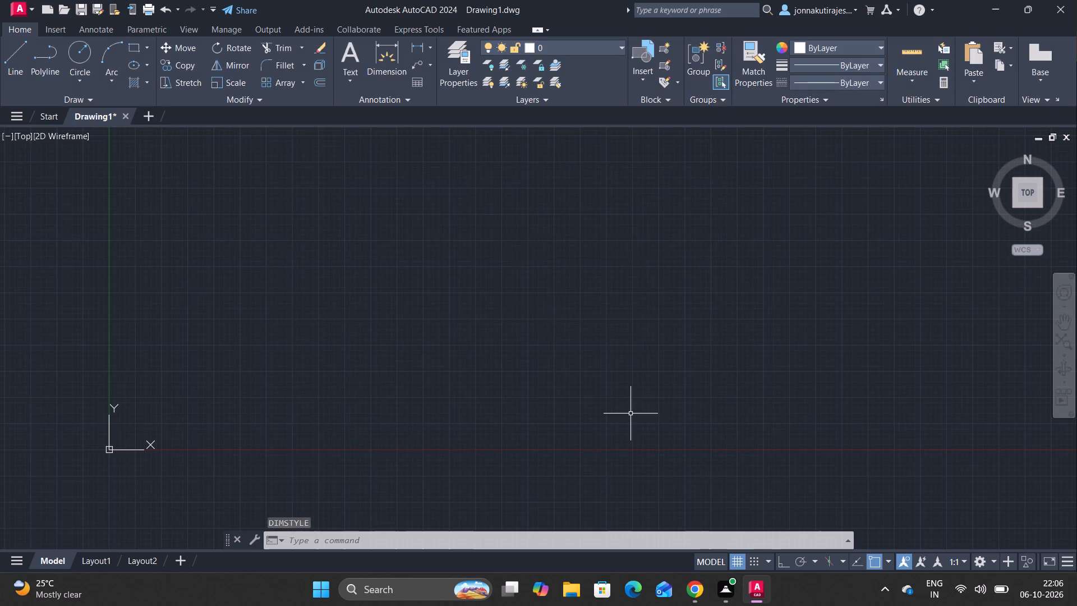
Set the model space limits with lower left corner 0,0 and upper right corner 100,100.
{"action": "type", "text": "li"}
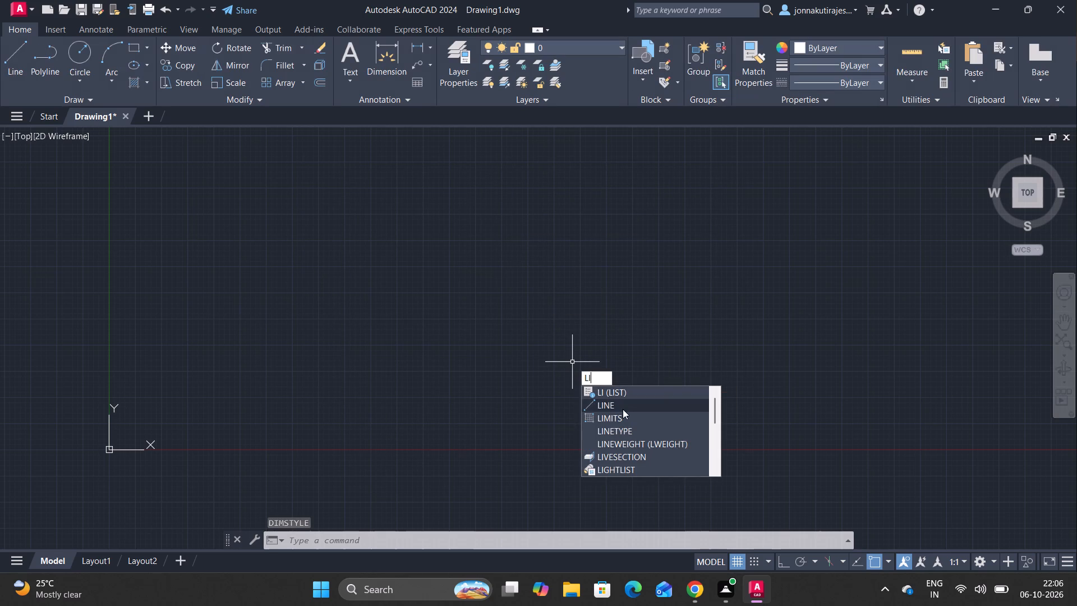
{"action": "left_click", "coordinate": [623, 417]}
{"action": "key", "text": "0"}
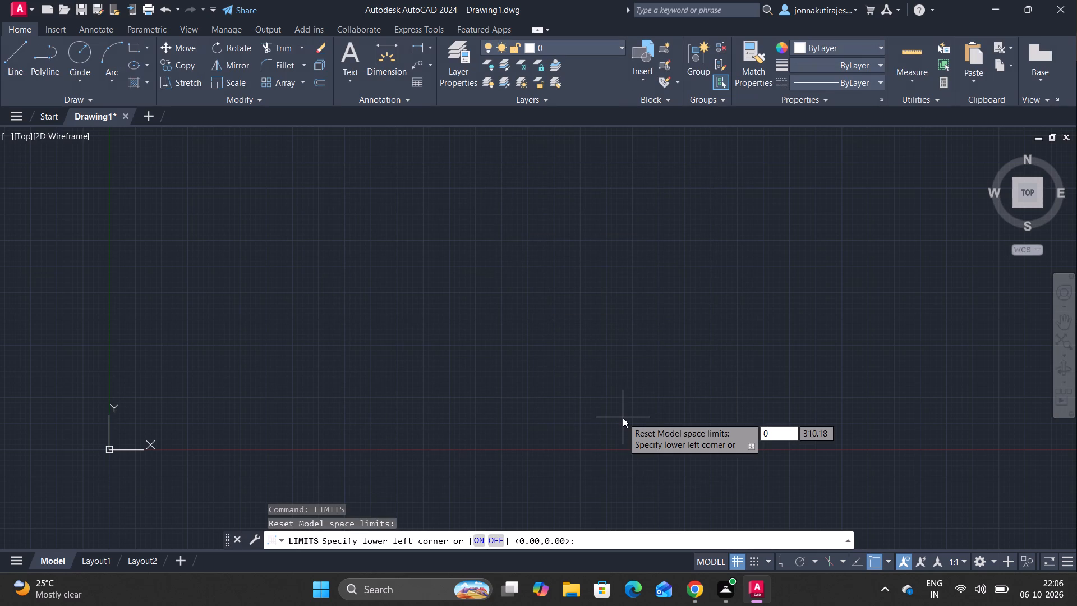
{"action": "type", "text": ",0"}
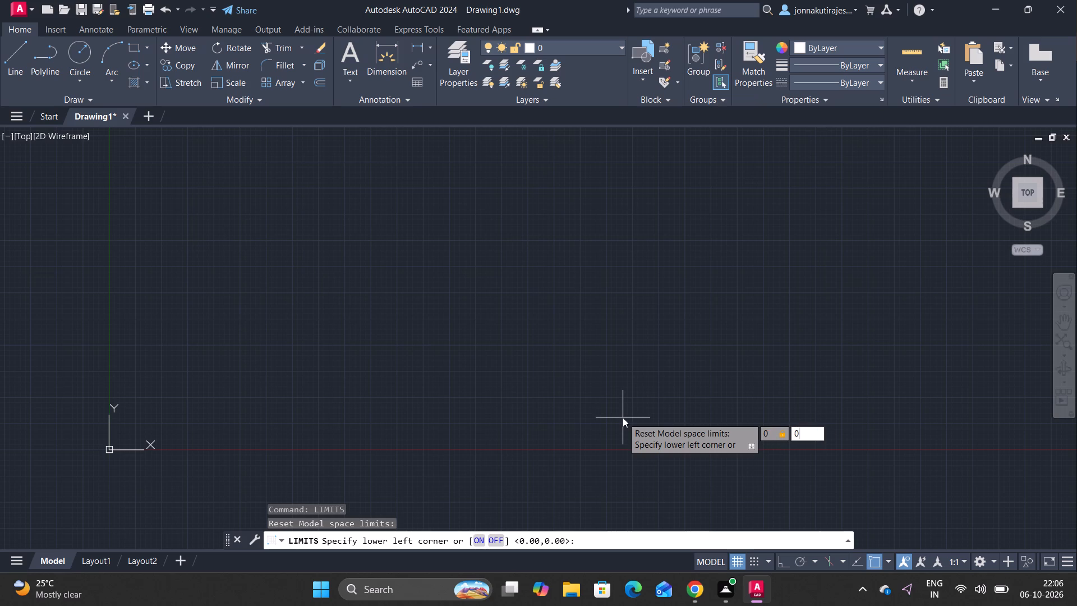
{"action": "key", "text": "Return"}
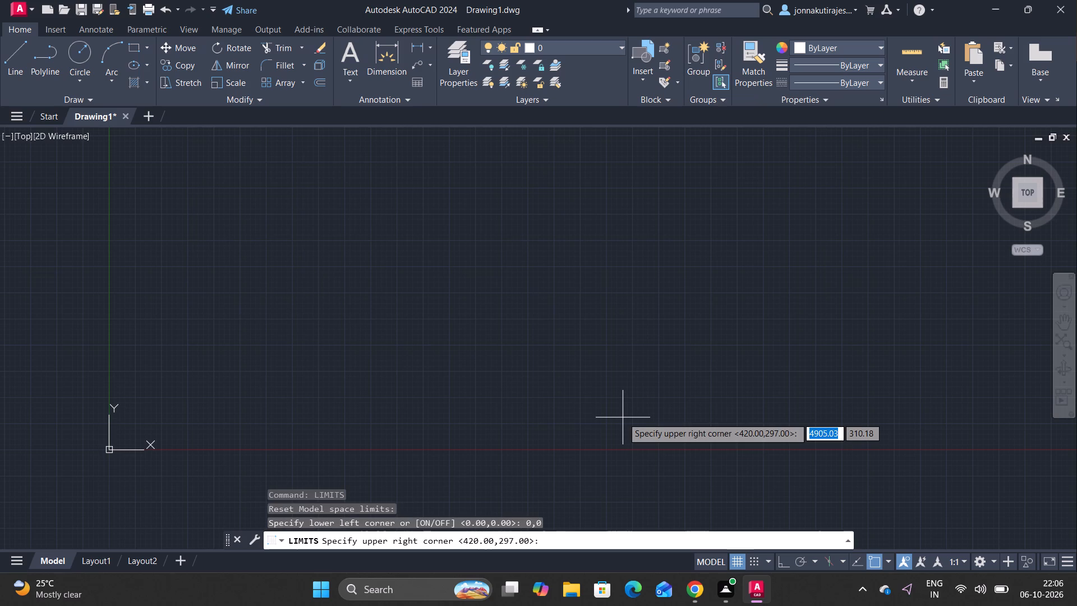
{"action": "type", "text": "100,100"}
{"action": "key", "text": "Return"}
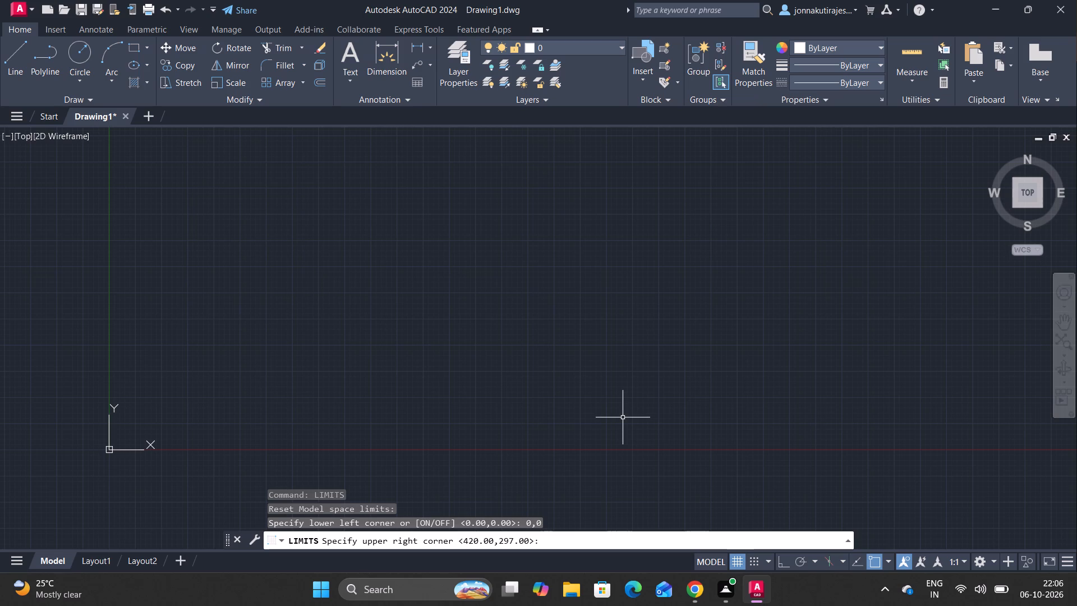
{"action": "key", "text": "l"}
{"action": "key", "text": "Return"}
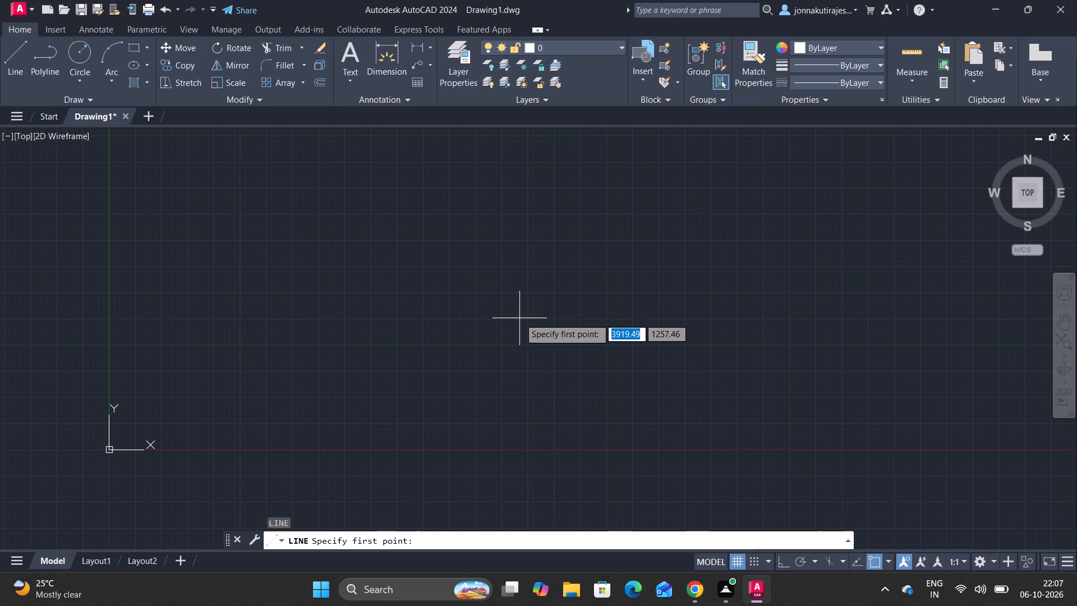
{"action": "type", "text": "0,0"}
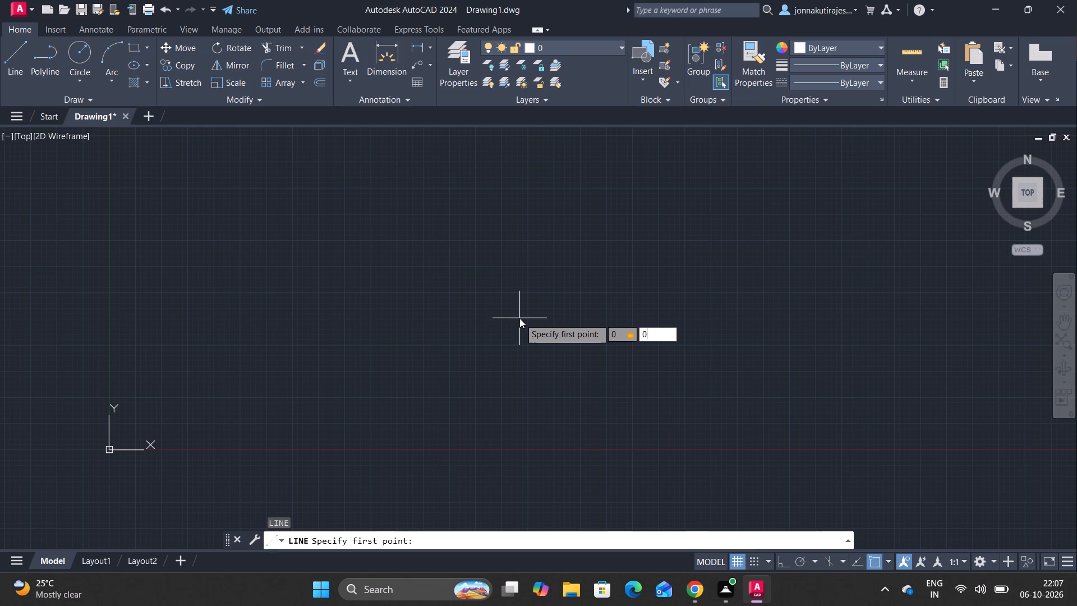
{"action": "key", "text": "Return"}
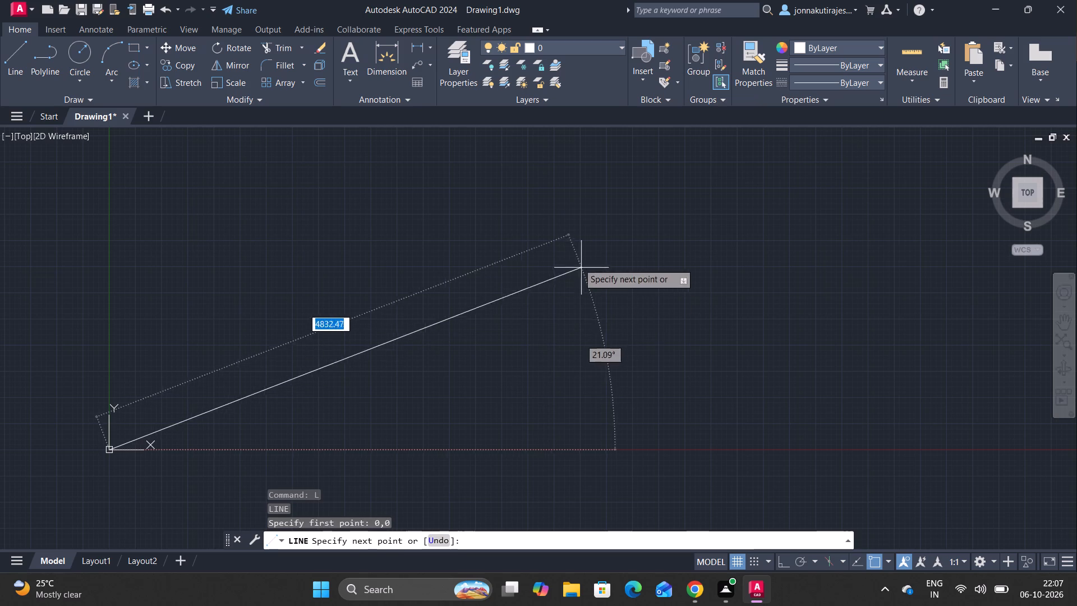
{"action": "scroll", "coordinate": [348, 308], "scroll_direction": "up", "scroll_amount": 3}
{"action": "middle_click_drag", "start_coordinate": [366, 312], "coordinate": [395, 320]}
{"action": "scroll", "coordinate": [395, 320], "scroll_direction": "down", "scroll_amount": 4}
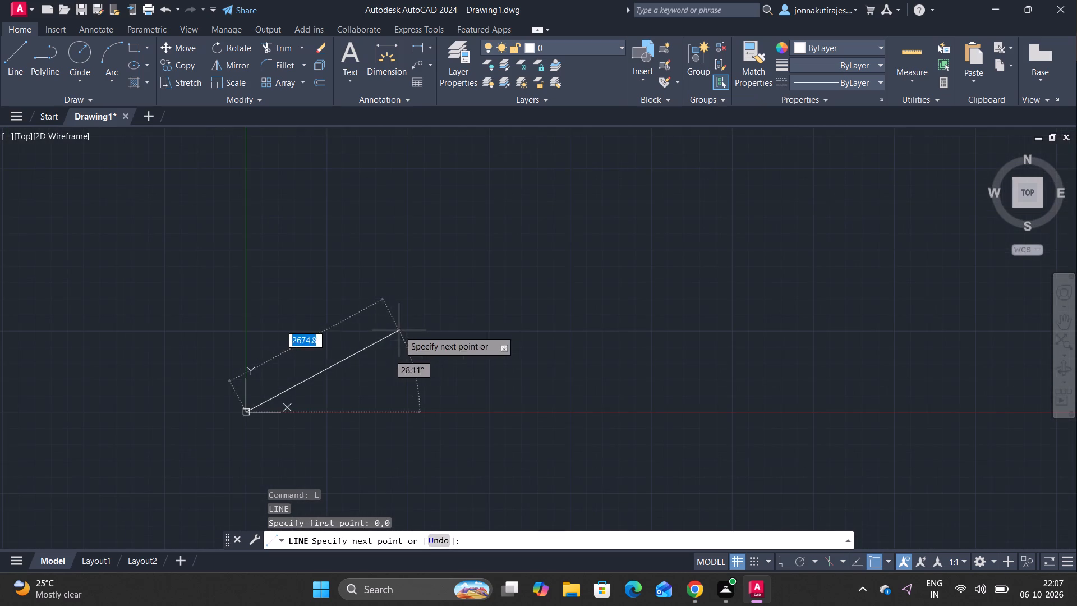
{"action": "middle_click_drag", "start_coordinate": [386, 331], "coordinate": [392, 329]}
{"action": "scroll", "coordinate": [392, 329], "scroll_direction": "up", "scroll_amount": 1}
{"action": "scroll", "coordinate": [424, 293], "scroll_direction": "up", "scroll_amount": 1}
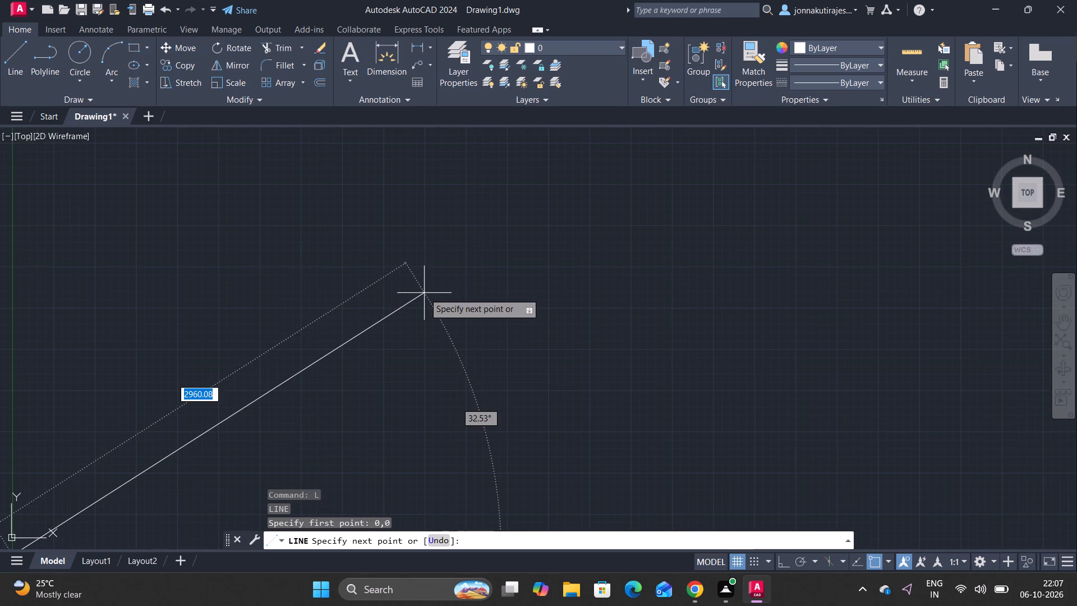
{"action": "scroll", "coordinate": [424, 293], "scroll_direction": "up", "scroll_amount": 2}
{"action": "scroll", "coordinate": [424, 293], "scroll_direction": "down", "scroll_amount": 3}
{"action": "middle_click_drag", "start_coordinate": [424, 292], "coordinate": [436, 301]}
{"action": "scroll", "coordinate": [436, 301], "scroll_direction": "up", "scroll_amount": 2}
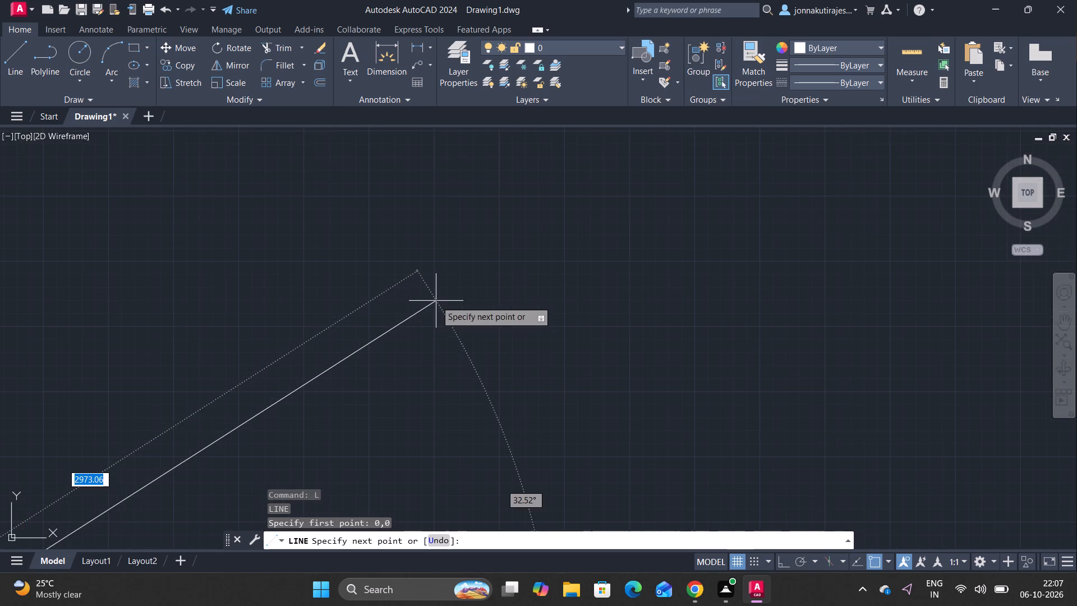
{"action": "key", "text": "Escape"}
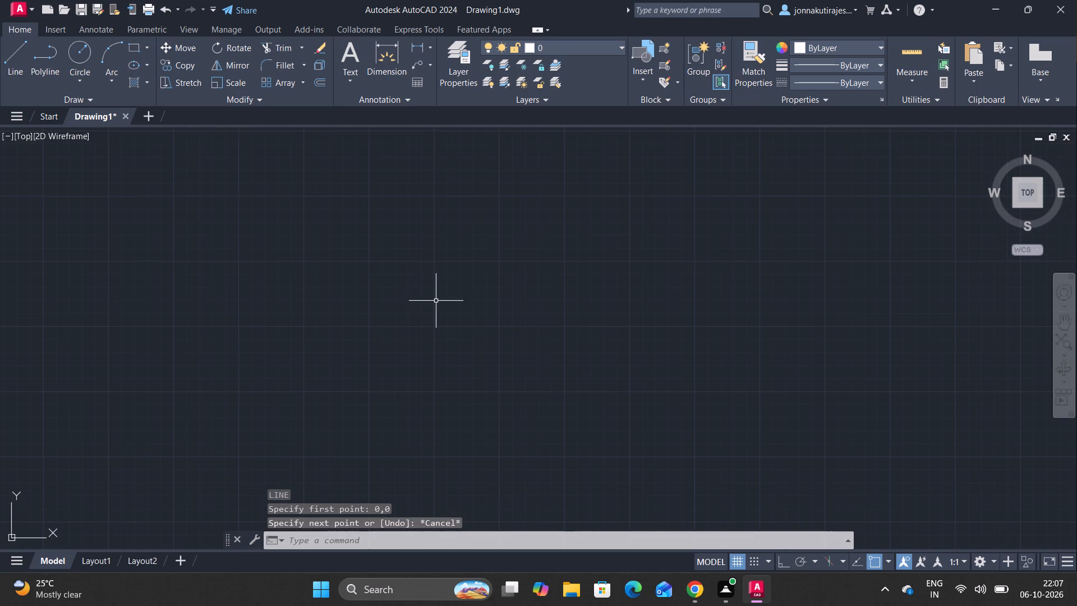
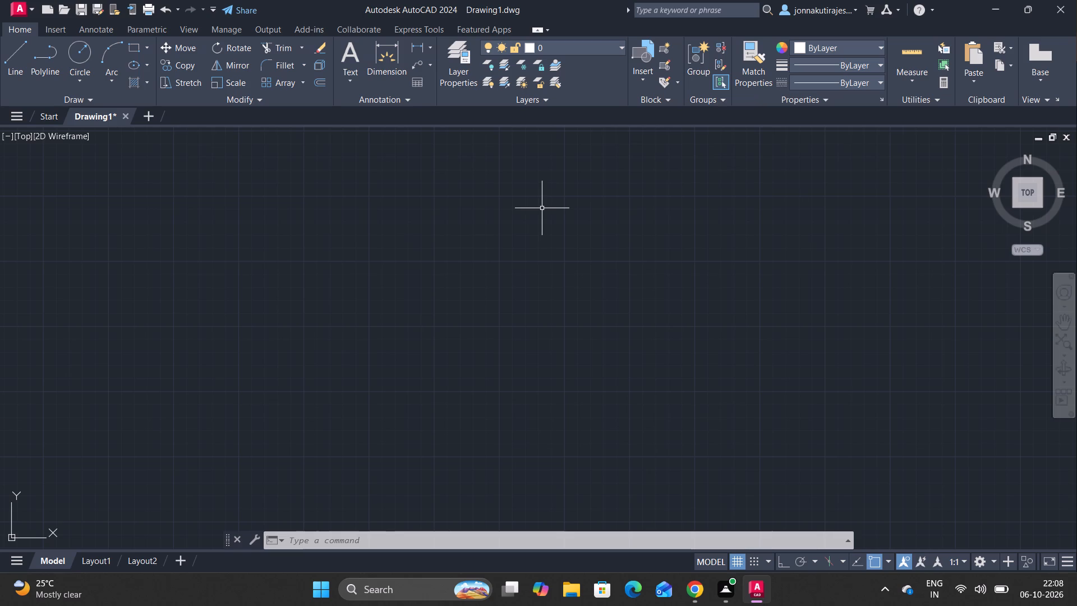
Draw a circle with radius 30 in the open middle of the drawing area.
{"action": "left_click", "coordinate": [73, 44]}
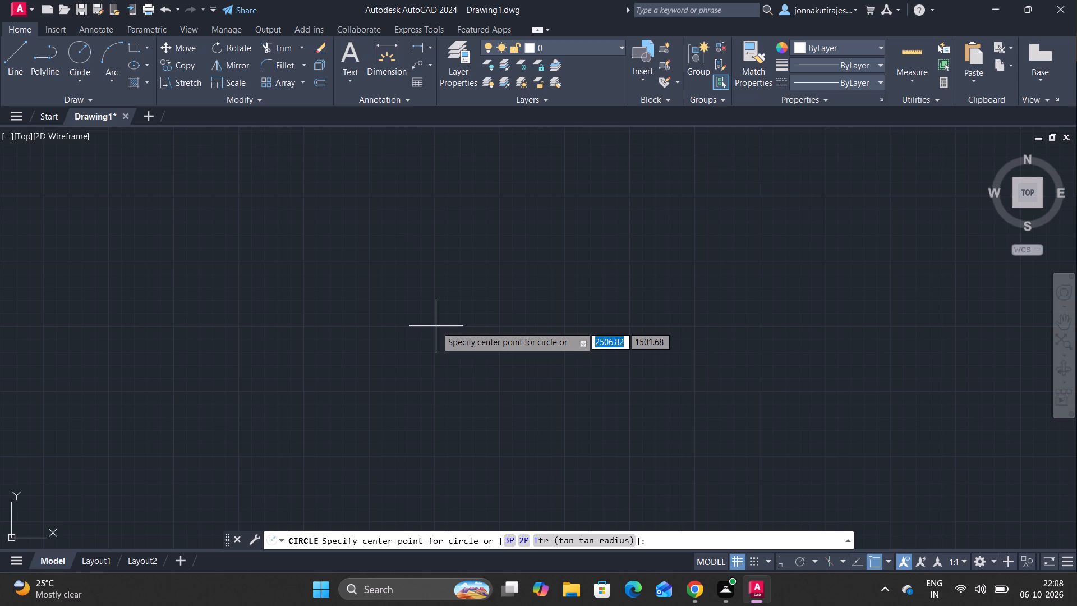
{"action": "left_click", "coordinate": [493, 330]}
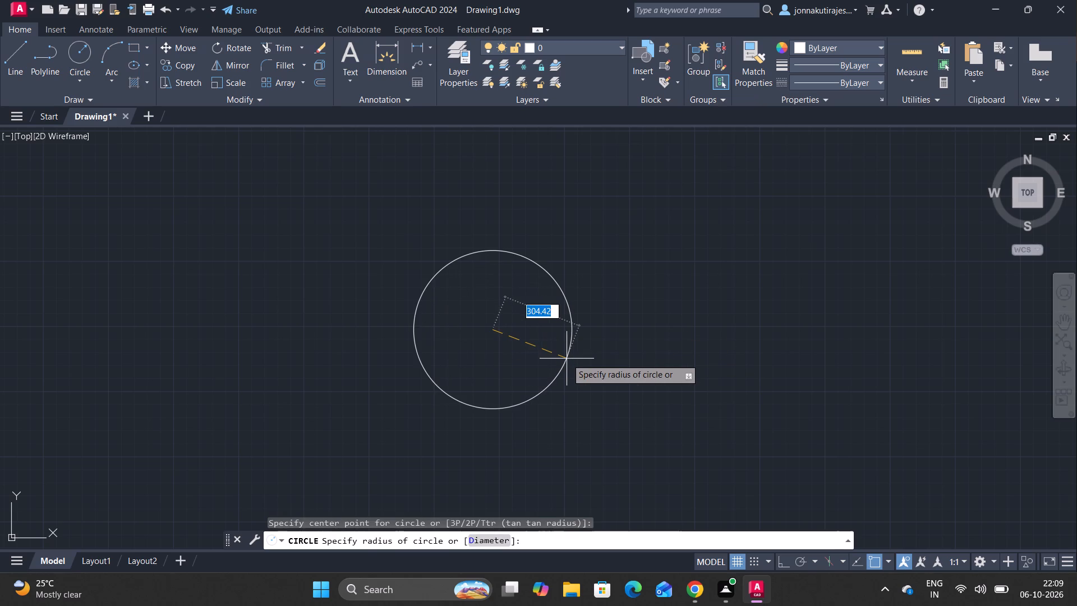
{"action": "type", "text": "30"}
{"action": "key", "text": "Return"}
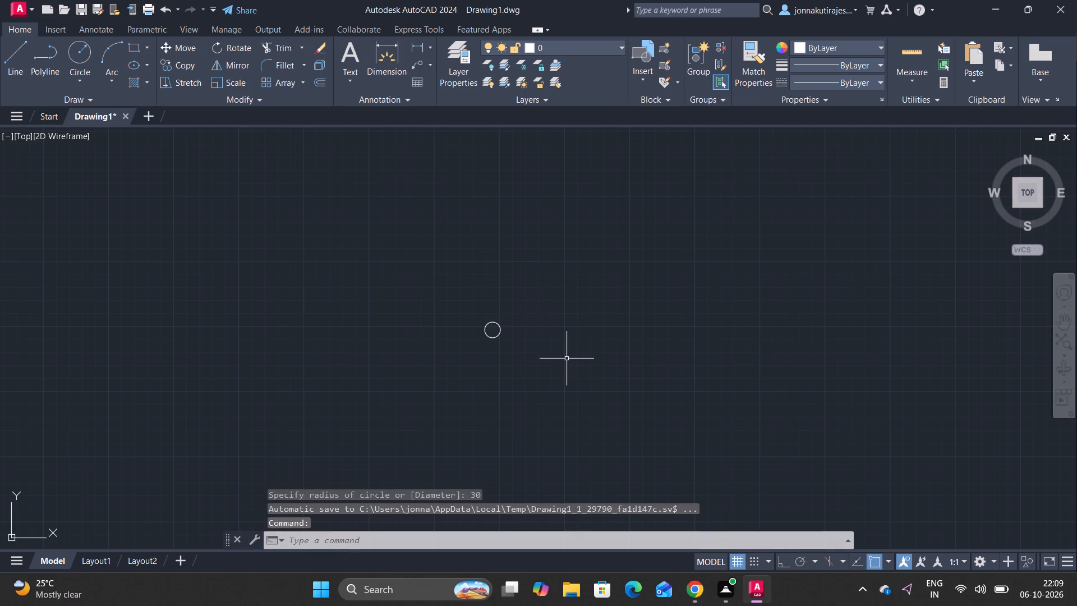
Draw a concentric circle with diameter 30 inside the radius-30 circle, using the center and diameter method.
{"action": "scroll", "coordinate": [507, 341], "scroll_direction": "up", "scroll_amount": 3}
{"action": "scroll", "coordinate": [430, 269], "scroll_direction": "up", "scroll_amount": 1}
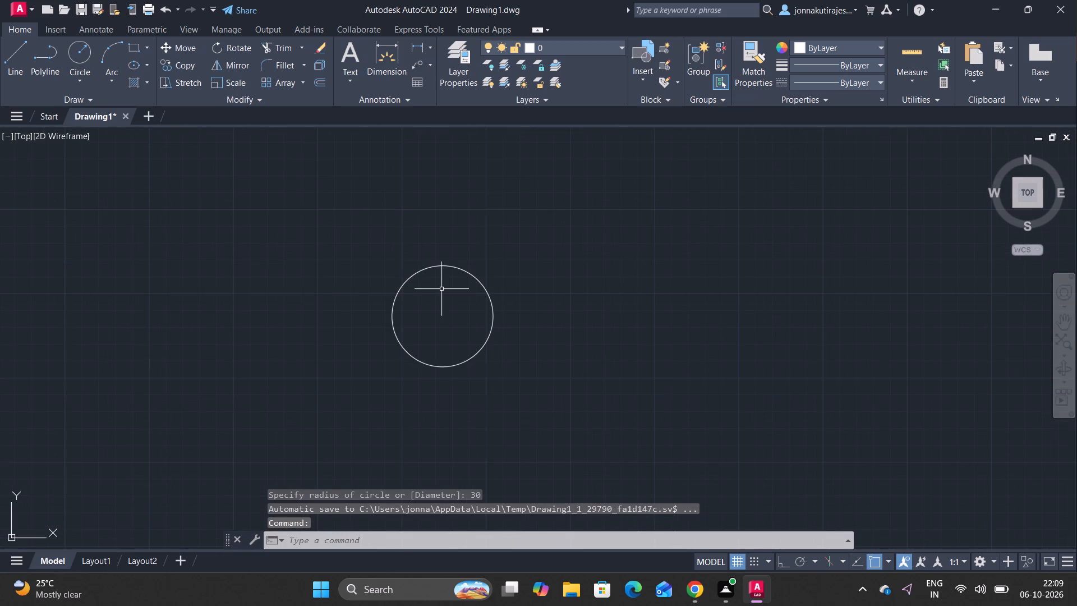
{"action": "middle_click_drag", "start_coordinate": [445, 294], "coordinate": [486, 307]}
{"action": "scroll", "coordinate": [486, 307], "scroll_direction": "up", "scroll_amount": 1}
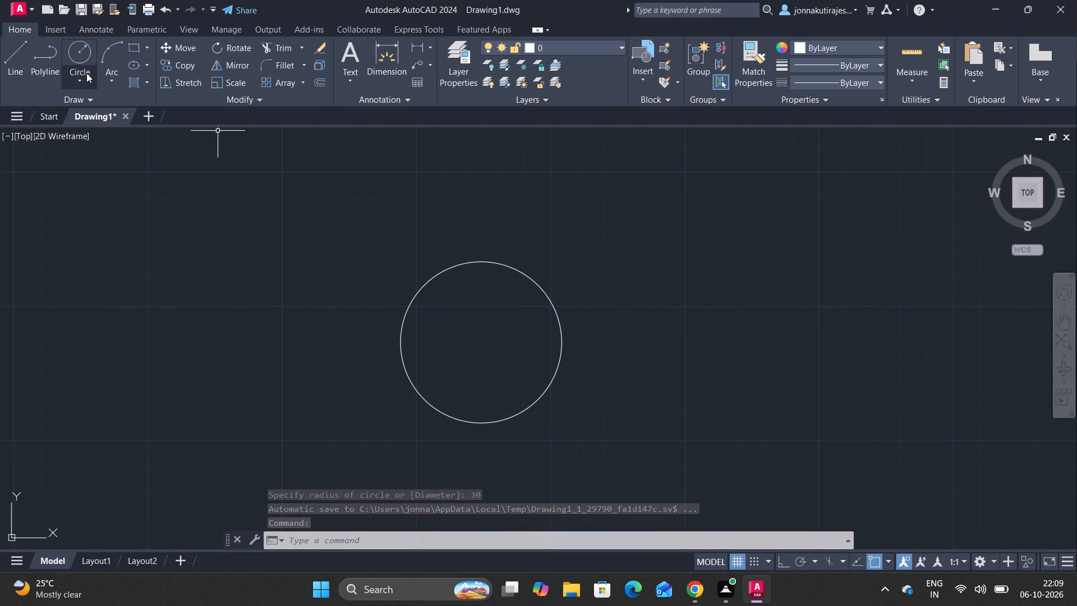
{"action": "left_click", "coordinate": [86, 73]}
{"action": "left_click", "coordinate": [96, 131]}
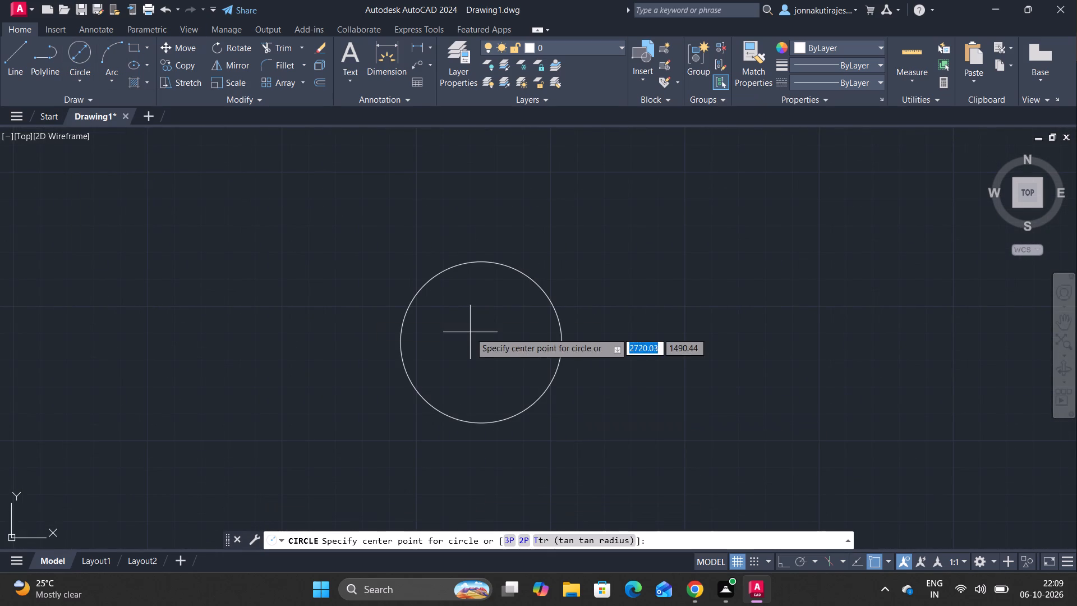
{"action": "left_click", "coordinate": [484, 339]}
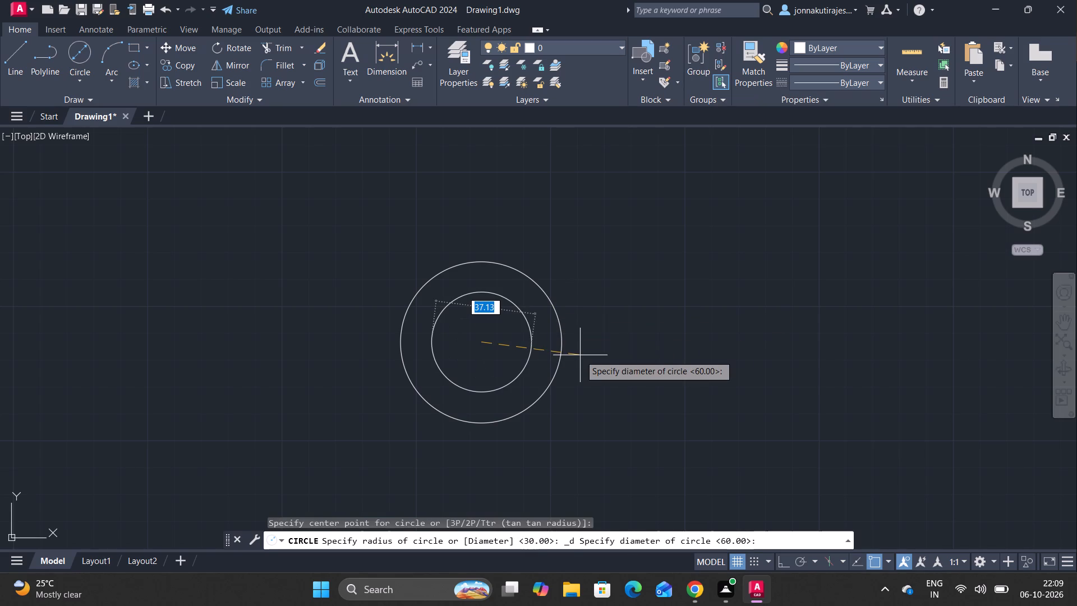
{"action": "type", "text": "30"}
{"action": "key", "text": "Return"}
{"action": "key", "text": "Escape"}
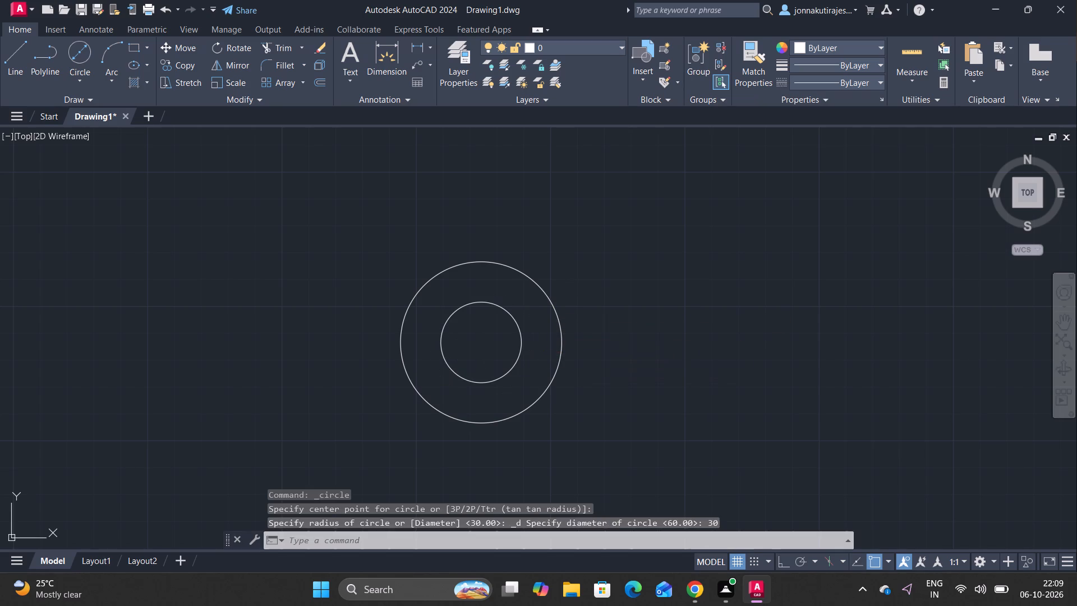
Start a line at the circles' common center and, with Ortho on, draw a horizontal segment 45 long to the left.
{"action": "scroll", "coordinate": [558, 355], "scroll_direction": "down", "scroll_amount": 2}
{"action": "scroll", "coordinate": [548, 351], "scroll_direction": "up", "scroll_amount": 1}
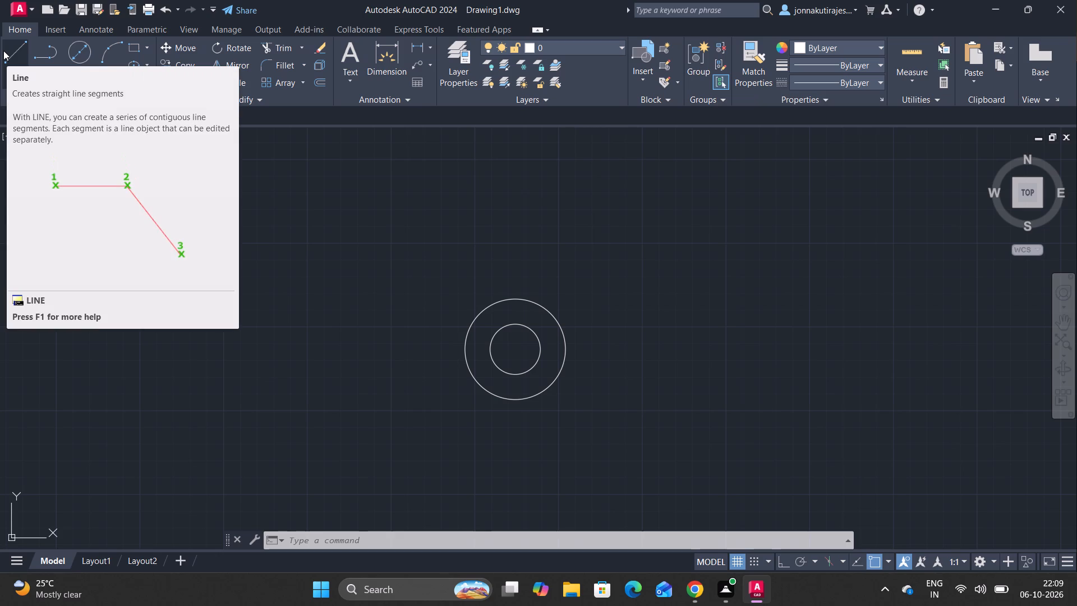
{"action": "left_click", "coordinate": [7, 59]}
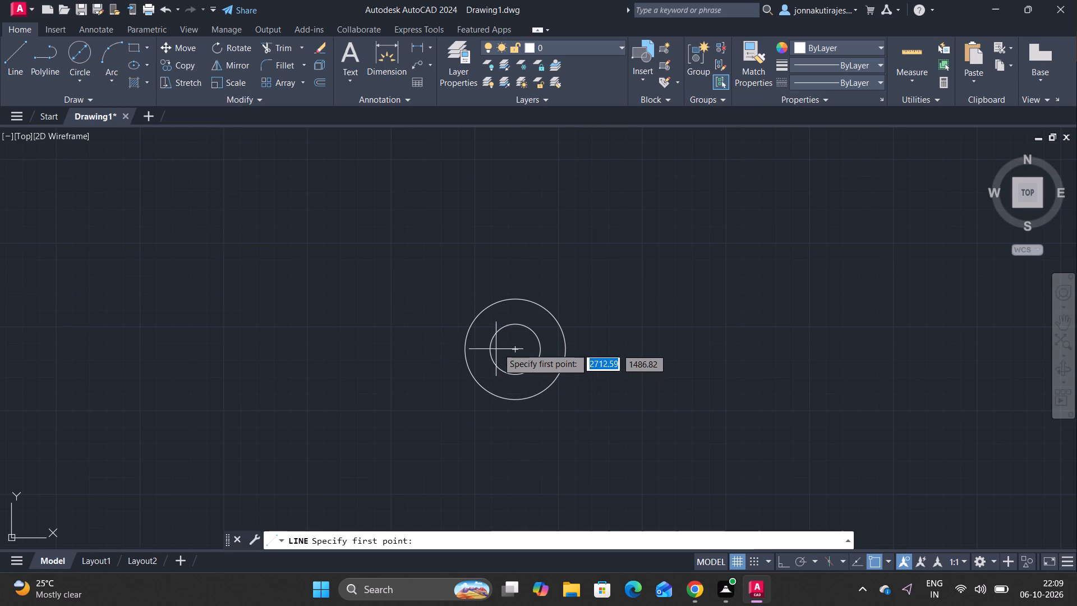
{"action": "left_click", "coordinate": [518, 350]}
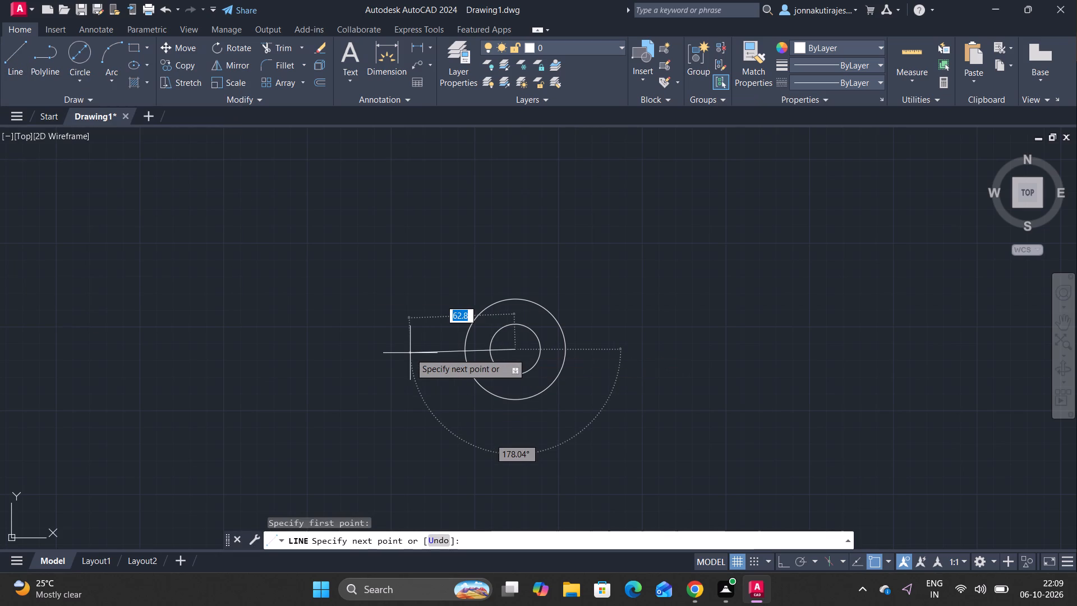
{"action": "left_click", "coordinate": [785, 563]}
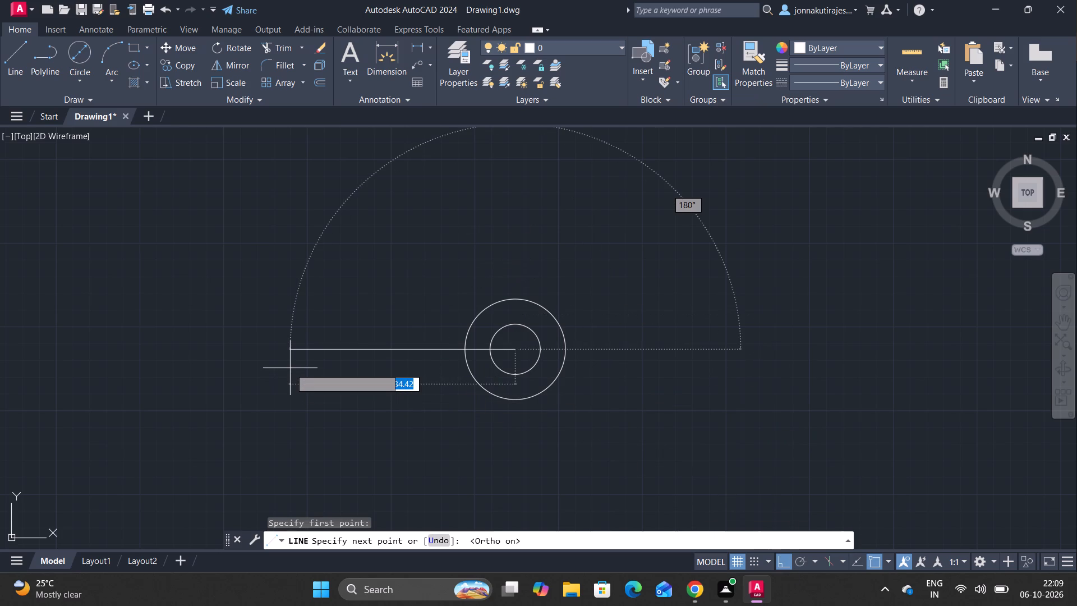
{"action": "type", "text": "45"}
{"action": "key", "text": "Return"}
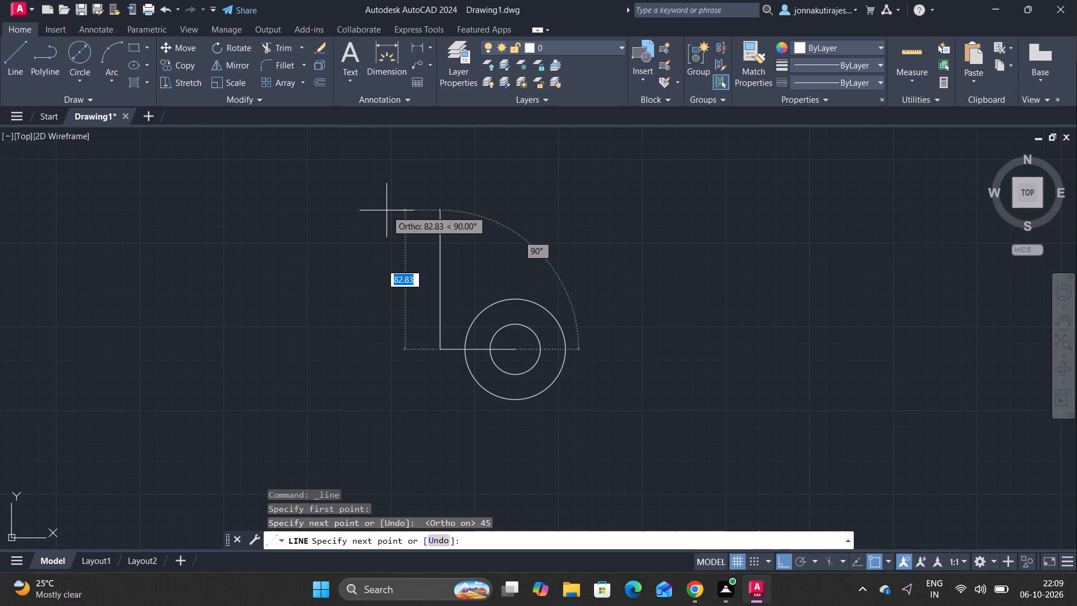
Continue the line with a vertical segment 45 long upward from the horizontal segment's left end, and end the line.
{"action": "scroll", "coordinate": [386, 210], "scroll_direction": "up", "scroll_amount": 1}
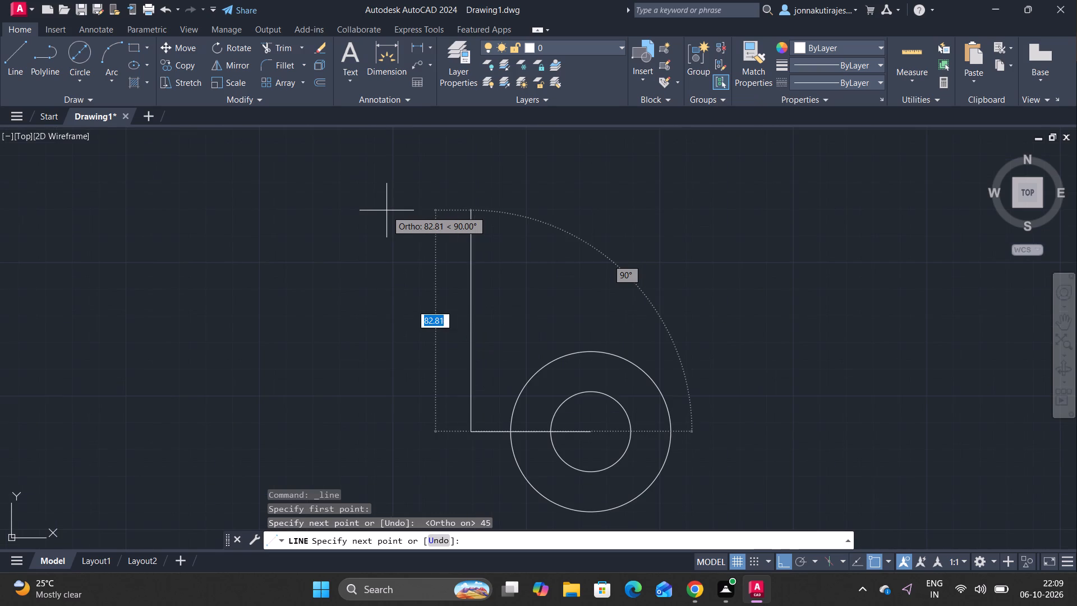
{"action": "scroll", "coordinate": [504, 227], "scroll_direction": "down", "scroll_amount": 1}
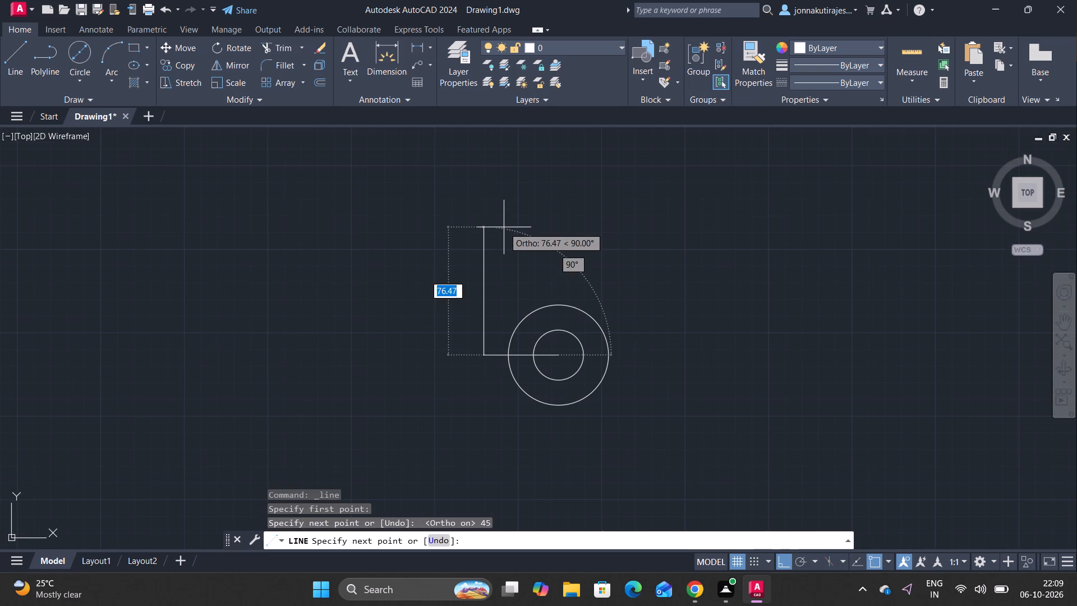
{"action": "scroll", "coordinate": [504, 227], "scroll_direction": "down", "scroll_amount": 2}
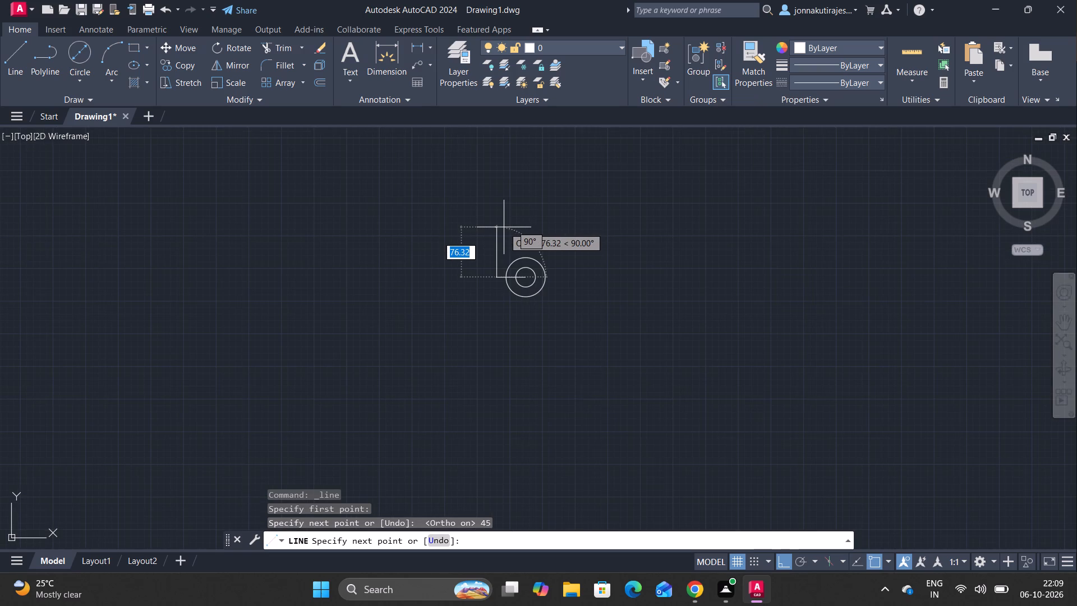
{"action": "middle_click_drag", "start_coordinate": [504, 227], "coordinate": [505, 277]}
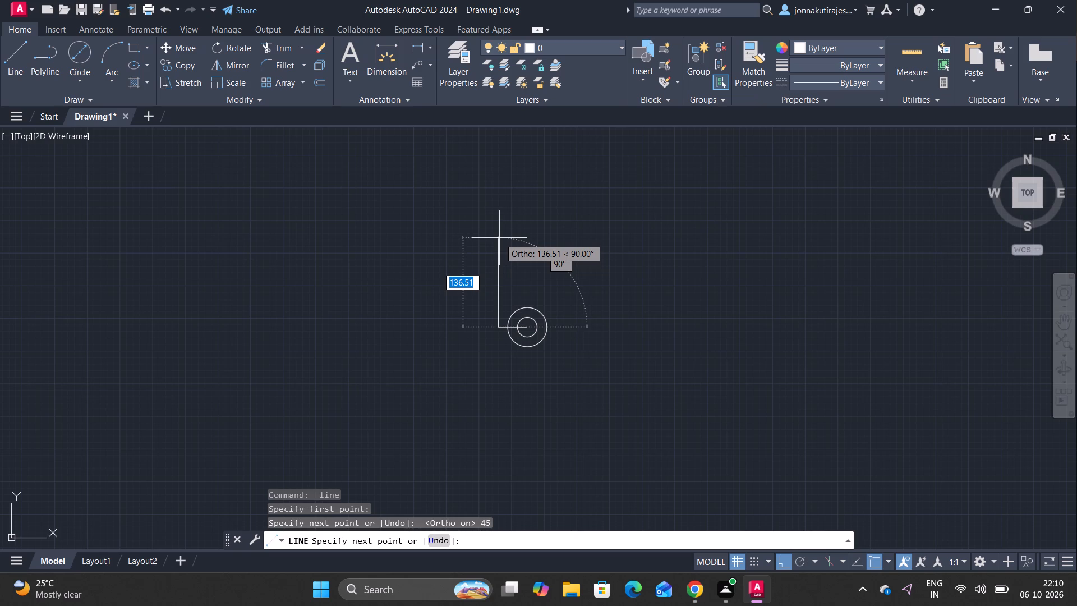
{"action": "type", "text": "45"}
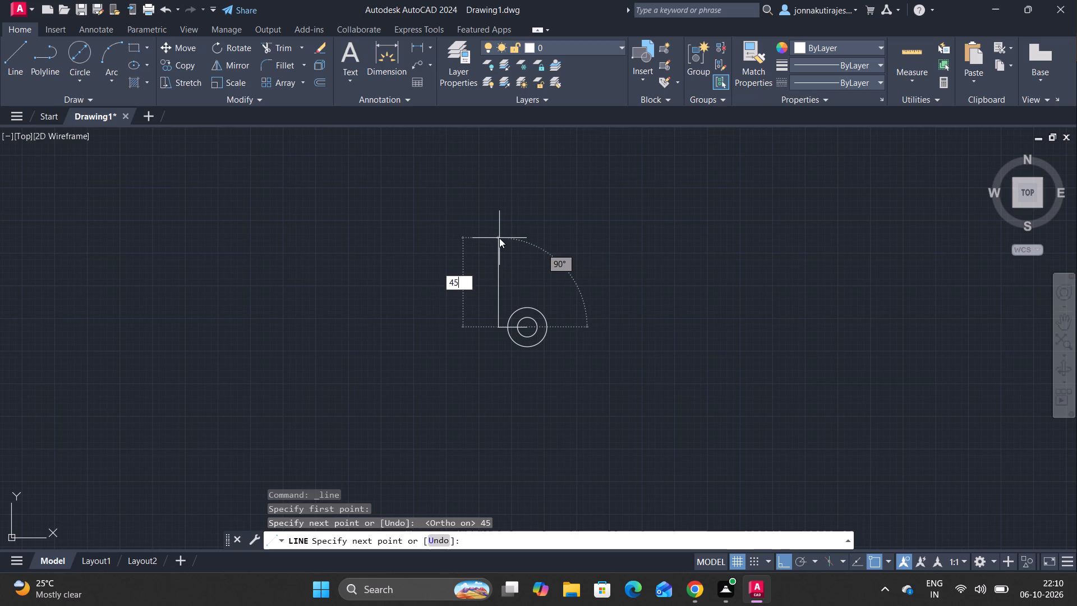
{"action": "key", "text": "Return"}
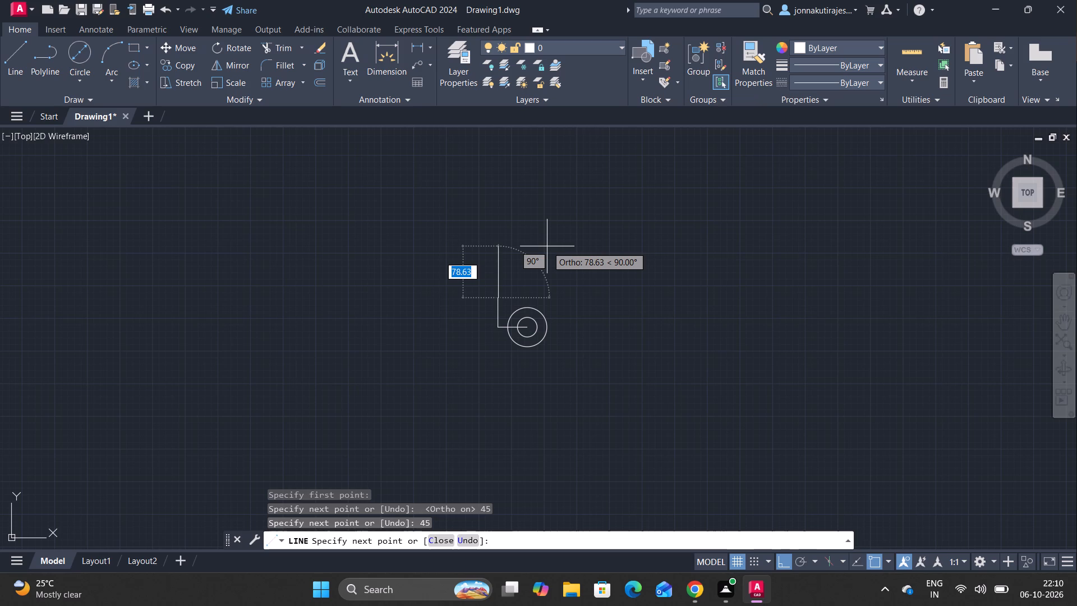
{"action": "scroll", "coordinate": [473, 272], "scroll_direction": "up", "scroll_amount": 4}
{"action": "scroll", "coordinate": [578, 278], "scroll_direction": "down", "scroll_amount": 2}
{"action": "middle_click_drag", "start_coordinate": [579, 278], "coordinate": [524, 237]}
{"action": "key", "text": "Escape"}
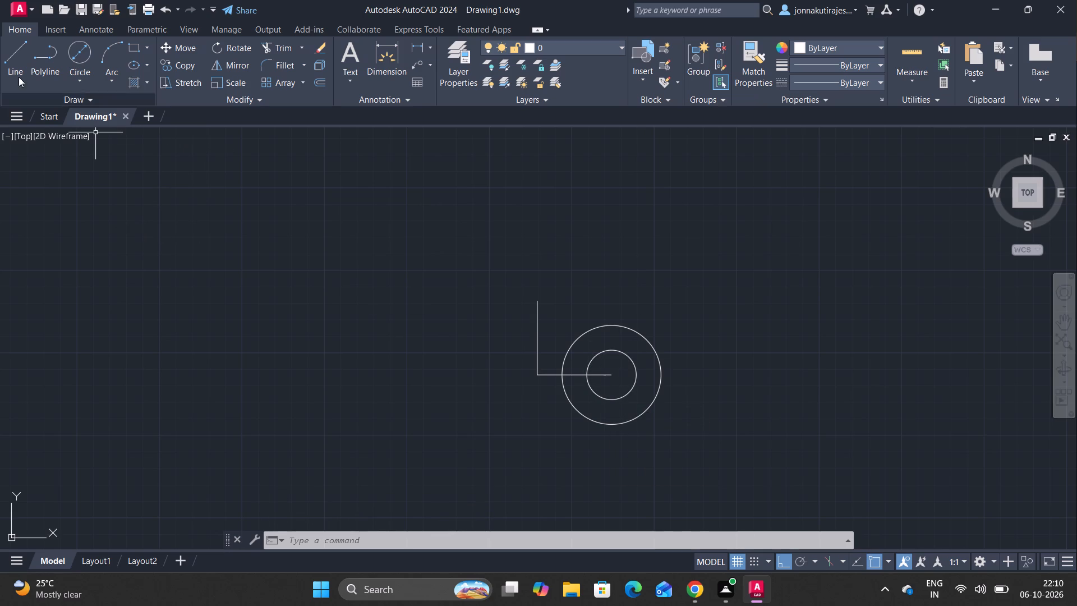
Draw a vertical line 90 long upward from the concentric circles' center.
{"action": "left_click", "coordinate": [13, 55]}
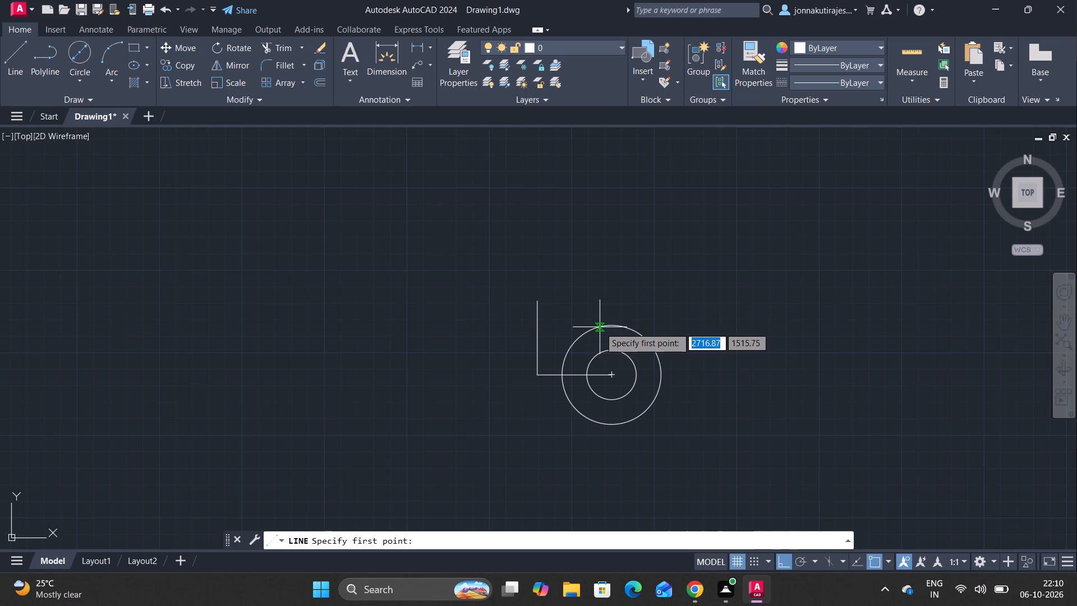
{"action": "left_click", "coordinate": [615, 371]}
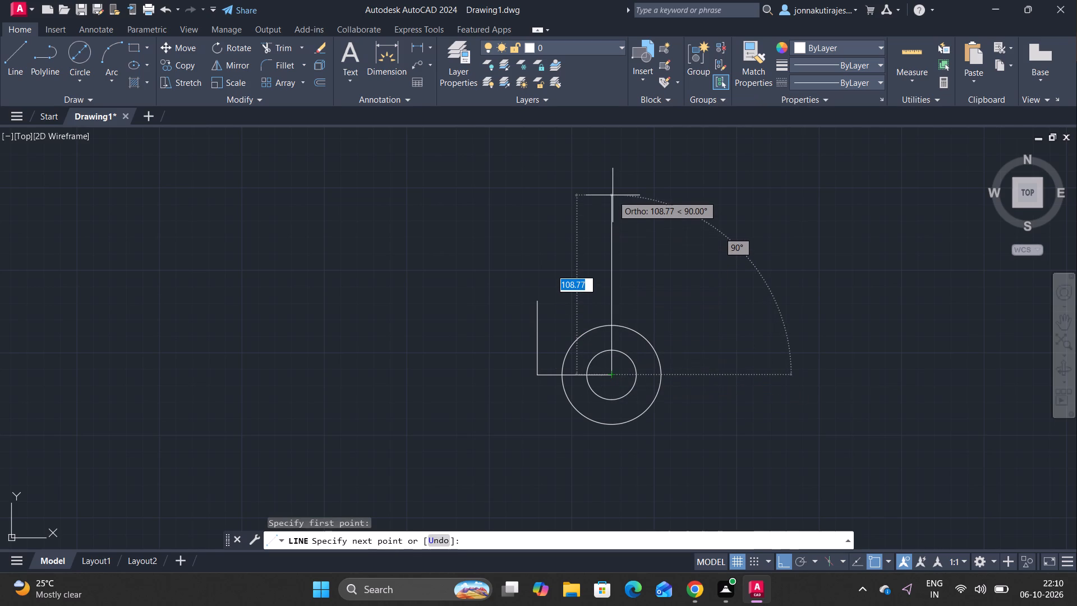
{"action": "type", "text": "90"}
{"action": "key", "text": "Return"}
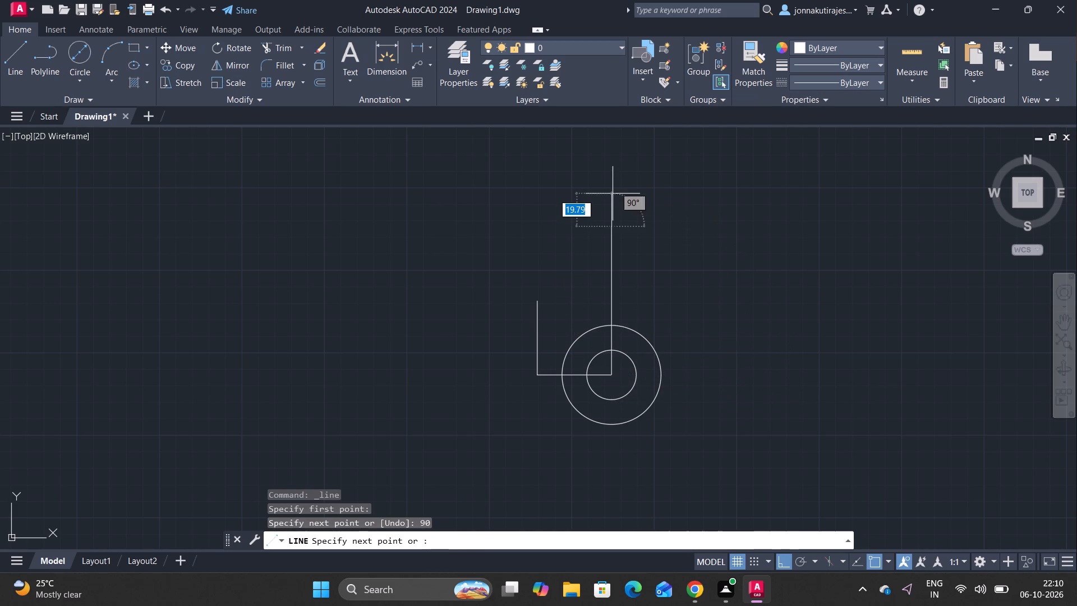
{"action": "key", "text": "Escape"}
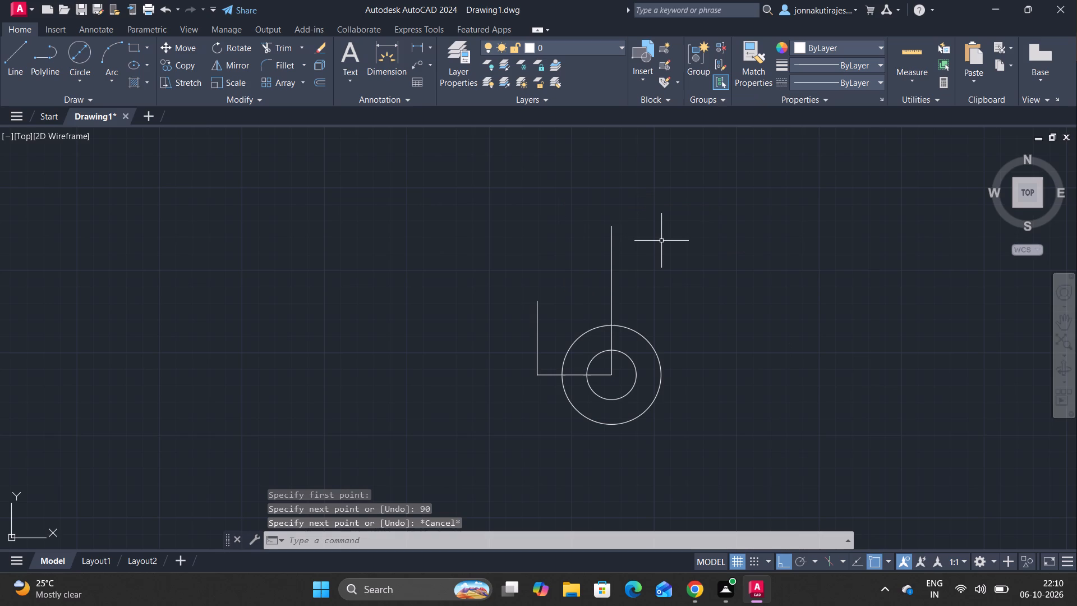
Draw a horizontal line 45 long to the left from the top end of the 90-long vertical line.
{"action": "left_click", "coordinate": [10, 50]}
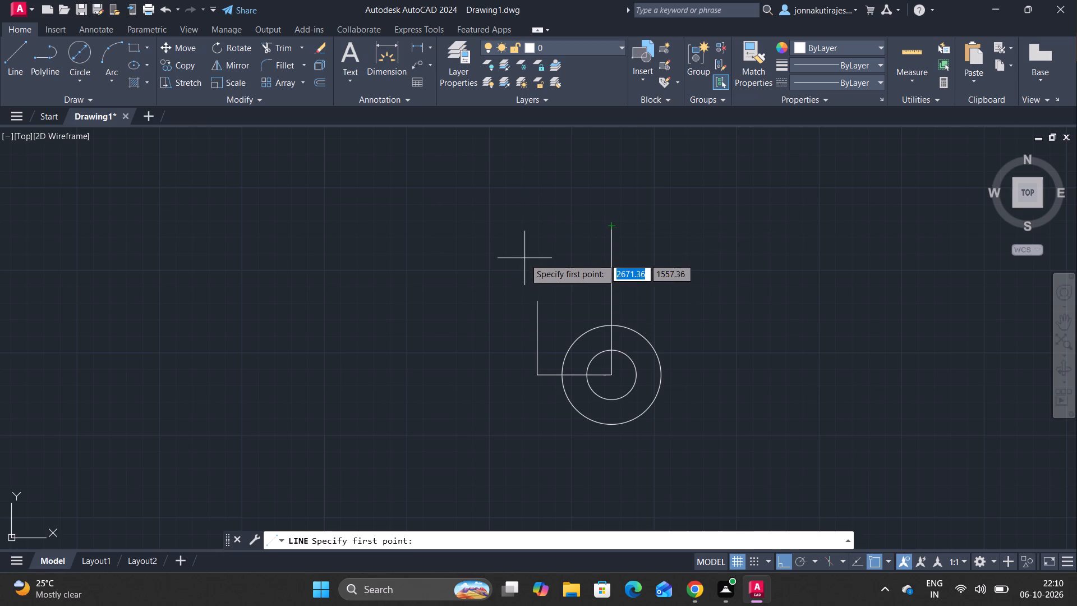
{"action": "key", "text": "Escape"}
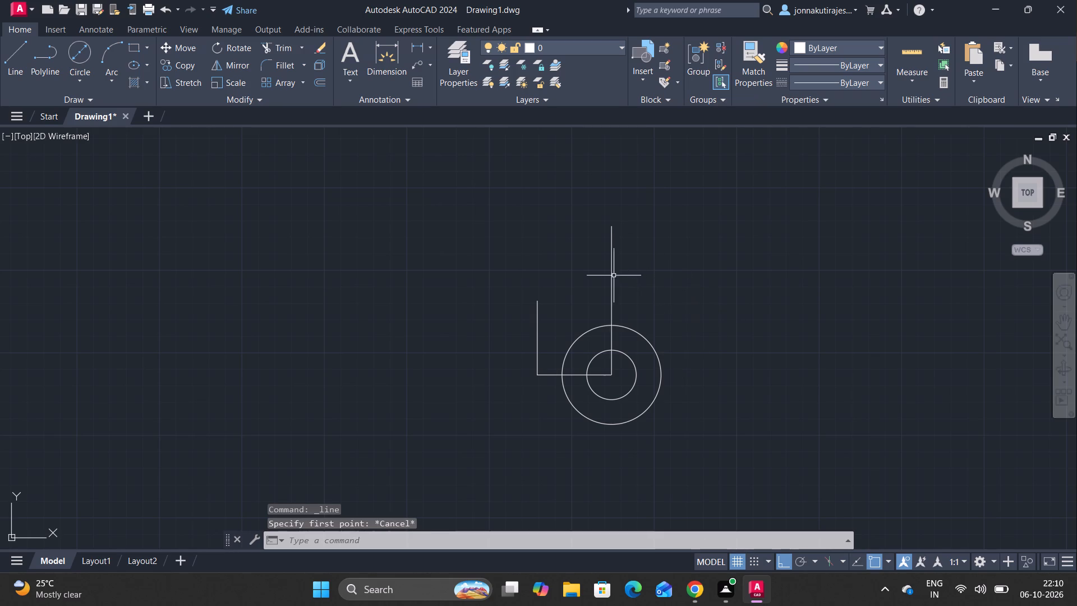
{"action": "key", "text": "space"}
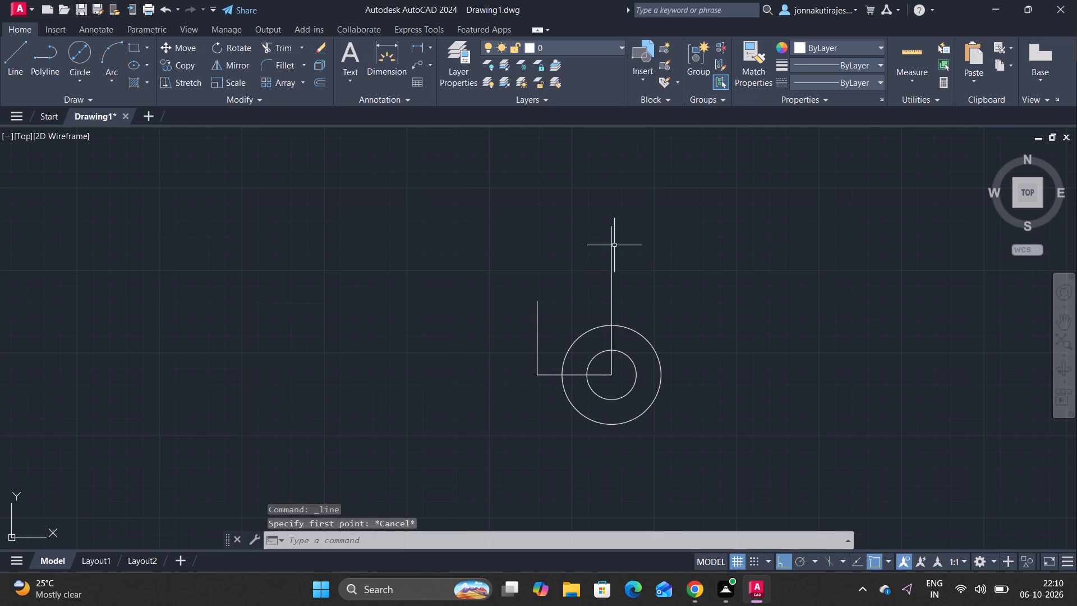
{"action": "left_click", "coordinate": [611, 224]}
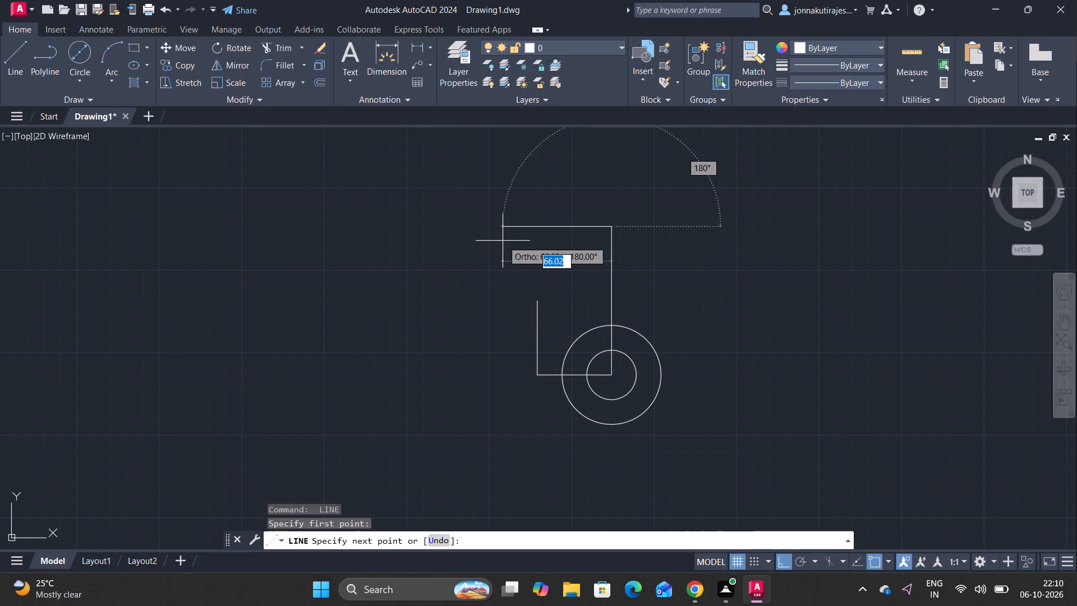
{"action": "key", "text": "4"}
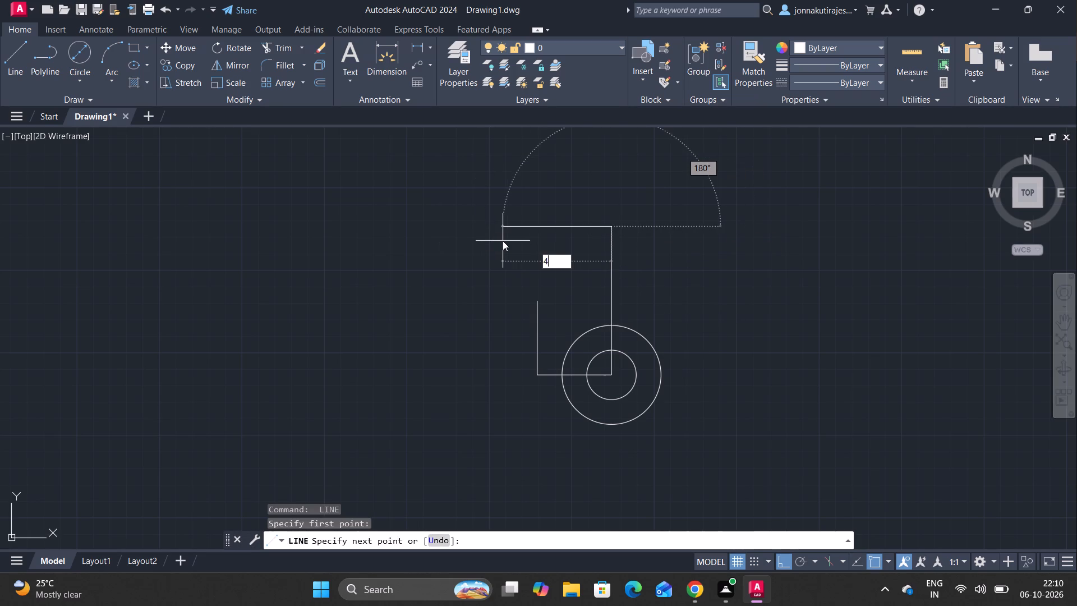
{"action": "key", "text": "5"}
{"action": "key", "text": "Return"}
{"action": "key", "text": "Escape"}
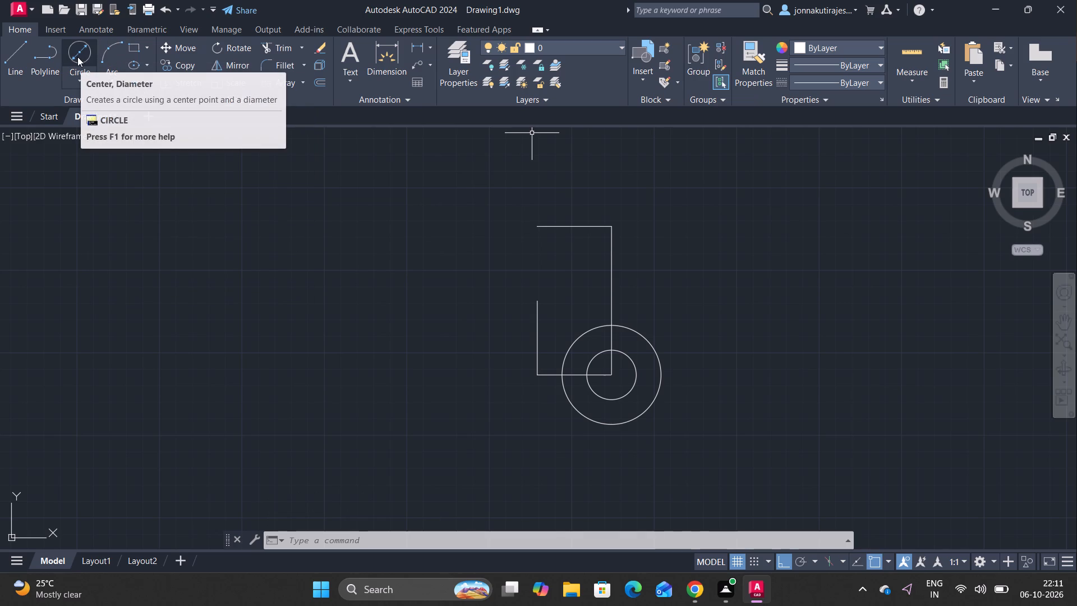
Draw a circle with diameter 20 centered on the left end of the upper horizontal line.
{"action": "left_click", "coordinate": [78, 58]}
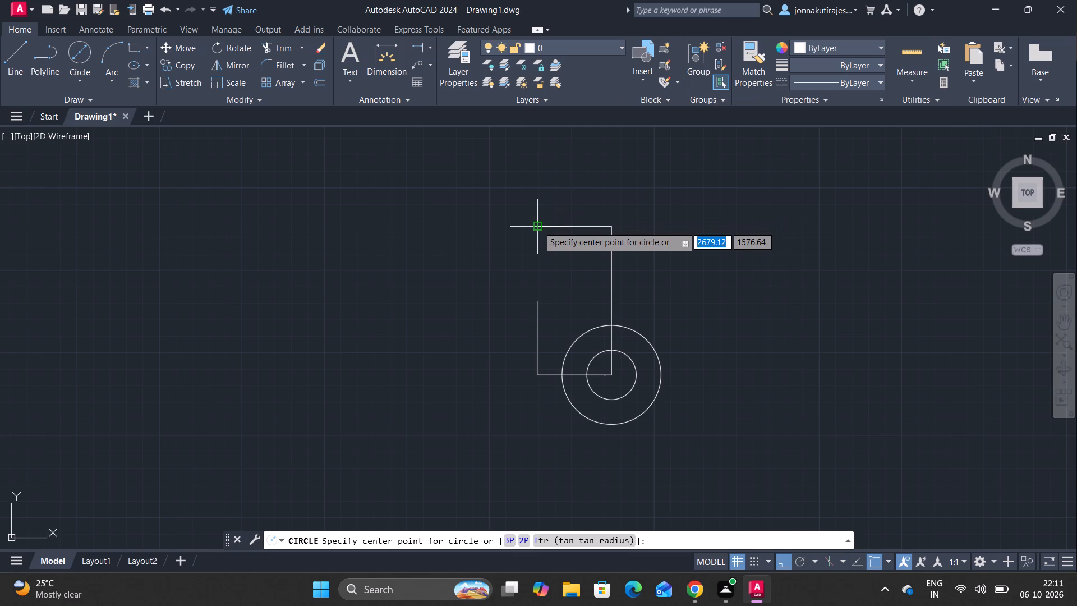
{"action": "left_click", "coordinate": [537, 228]}
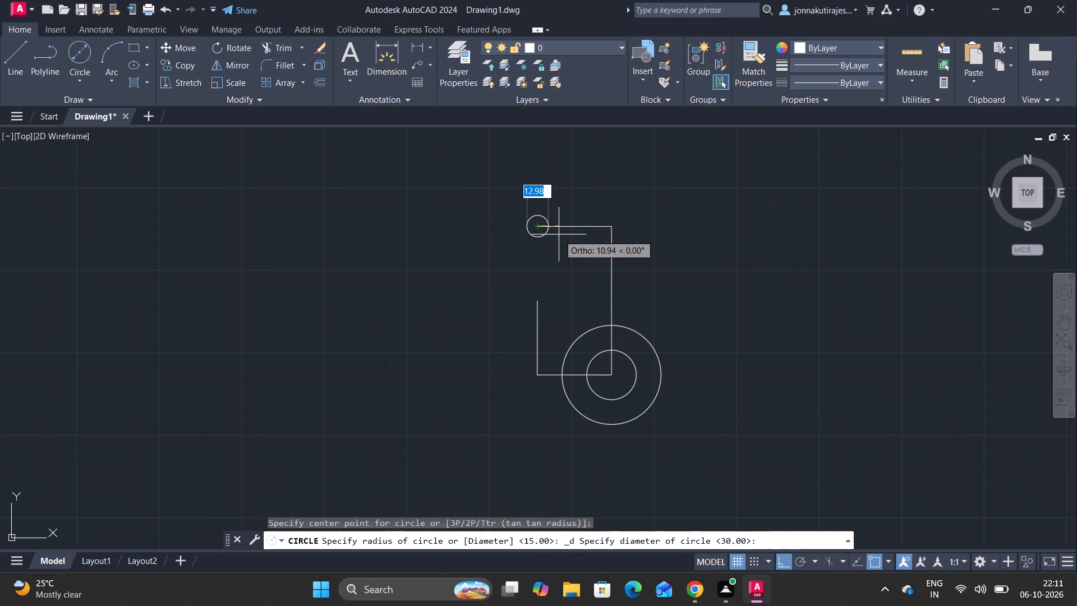
{"action": "type", "text": "20"}
{"action": "key", "text": "Return"}
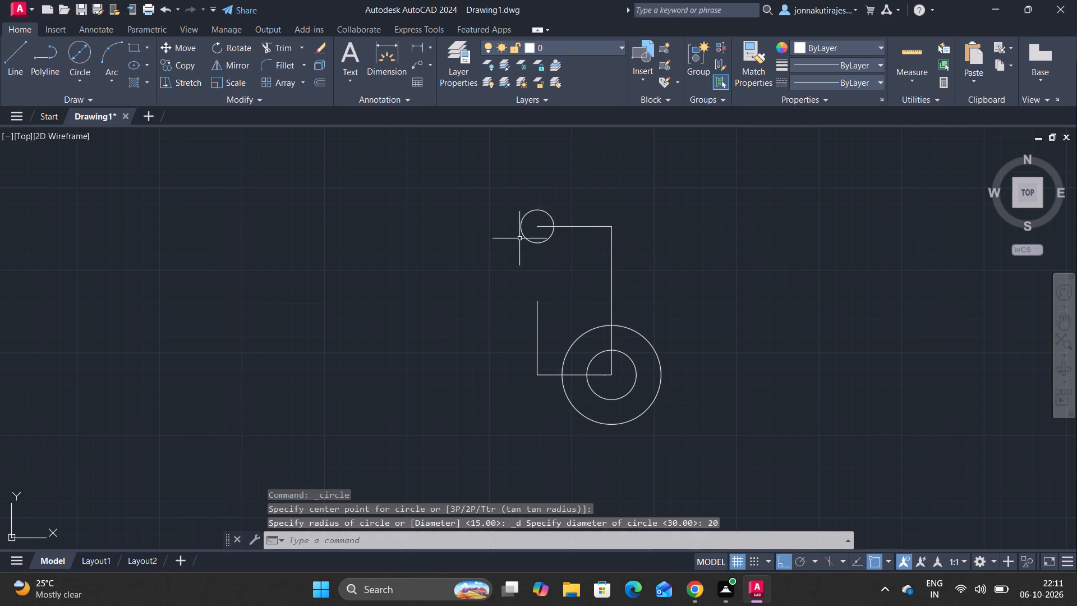
Draw a concentric circle with radius 20 around the diameter-20 circle.
{"action": "key", "text": "space"}
{"action": "left_click", "coordinate": [541, 227]}
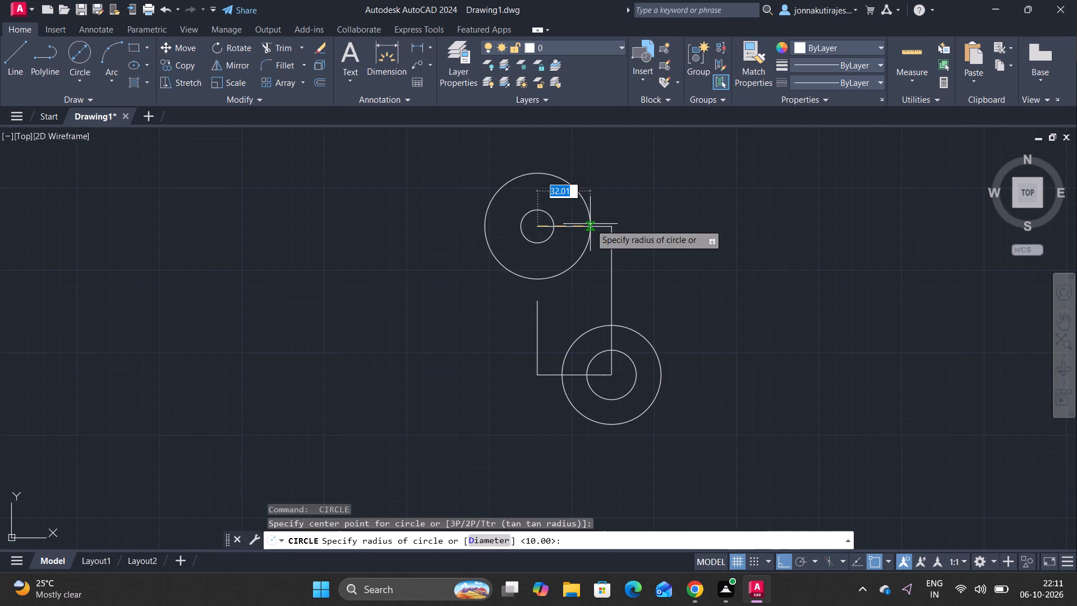
{"action": "type", "text": "20"}
{"action": "key", "text": "Return"}
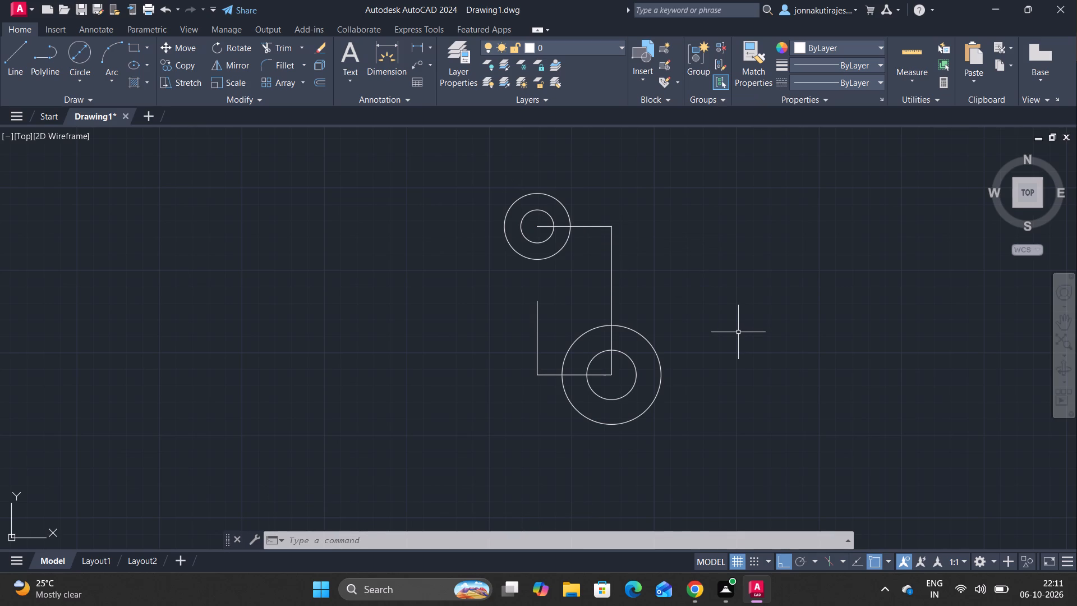
Erase the short vertical line and the lower horizontal line ending at the large circles' center.
{"action": "left_click", "coordinate": [538, 322]}
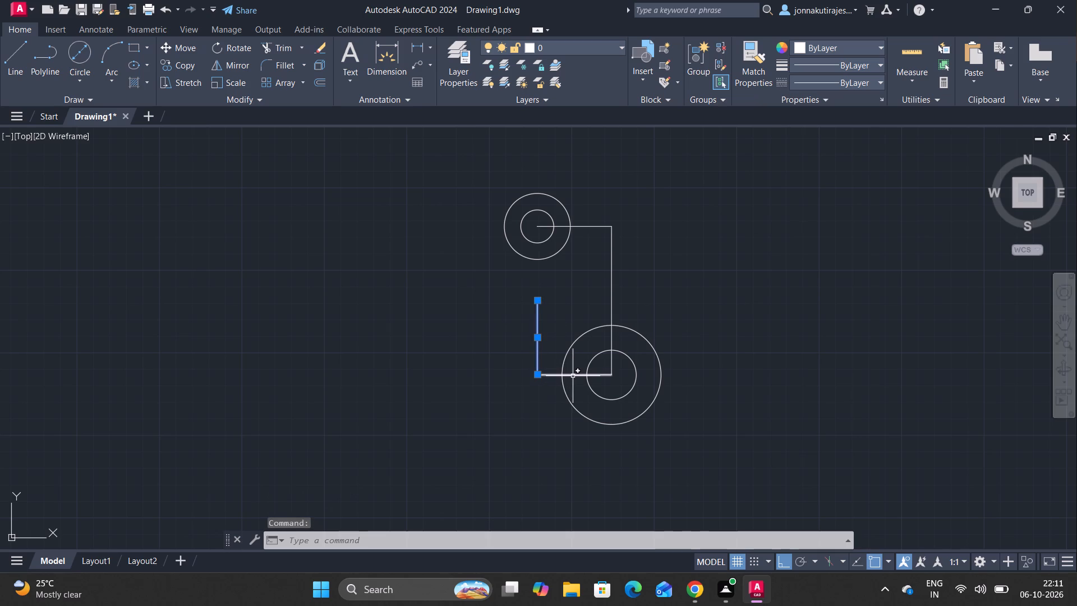
{"action": "left_click", "coordinate": [573, 374]}
{"action": "key", "text": "Delete"}
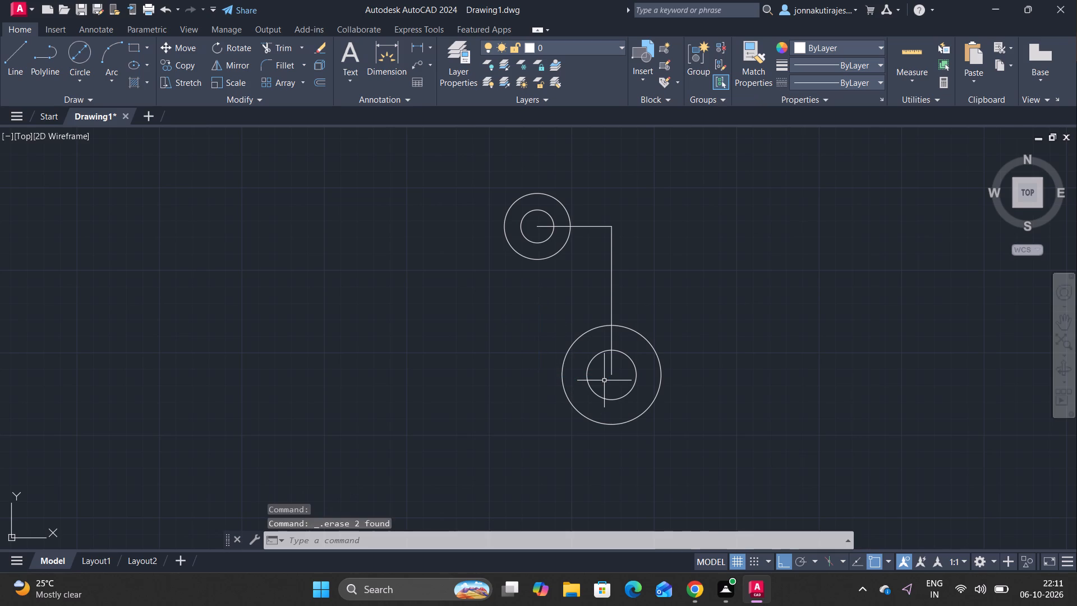
Draw a line tangent to the left sides of the upper radius-20 circle and the lower outer circle.
{"action": "left_click", "coordinate": [15, 53]}
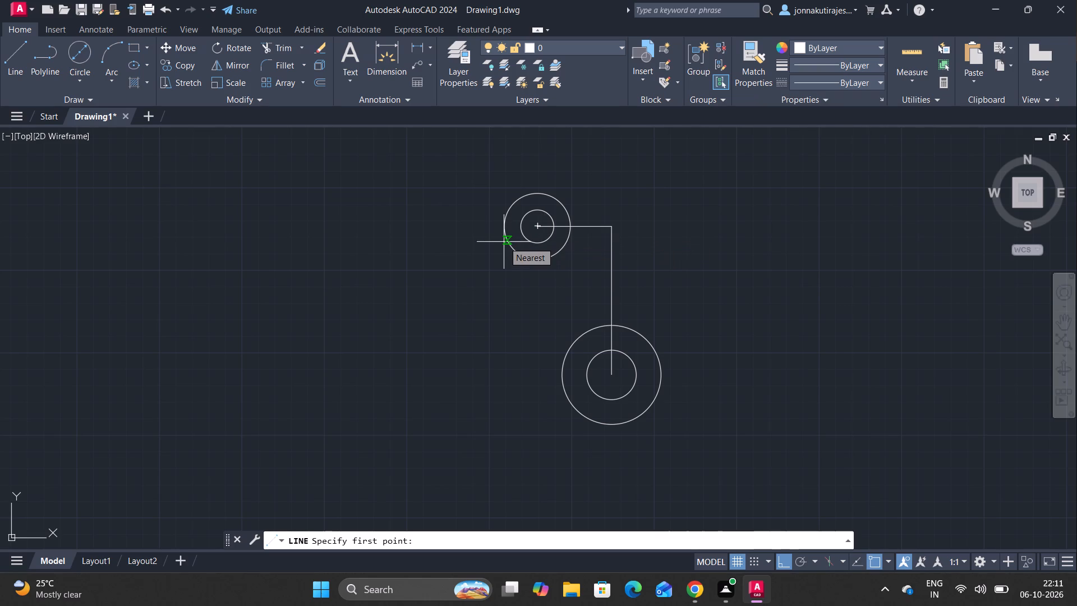
{"action": "type", "text": "tan"}
{"action": "key", "text": "Return"}
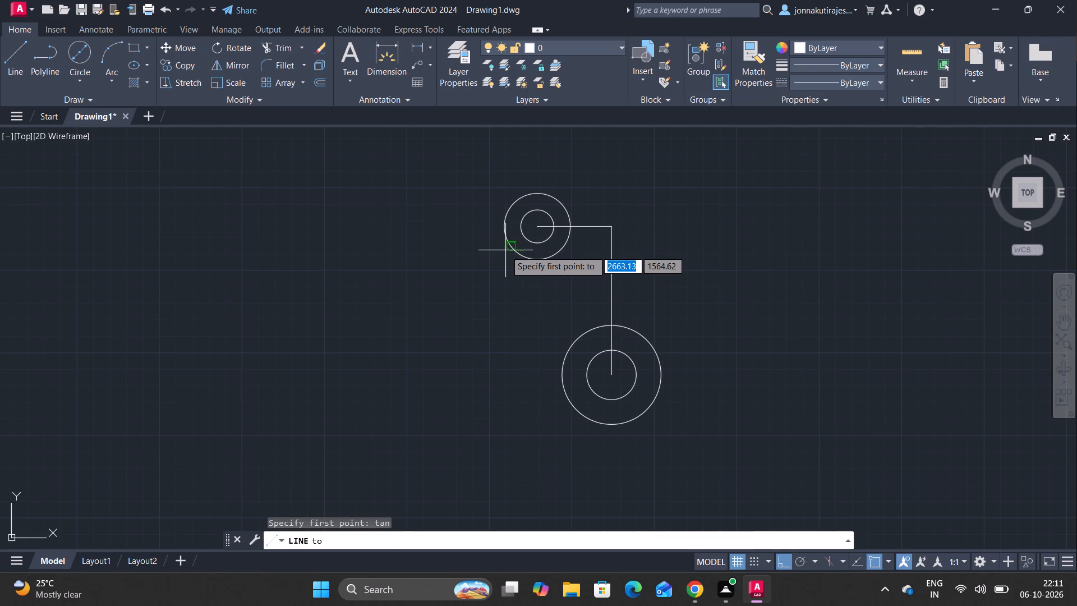
{"action": "left_click", "coordinate": [507, 245]}
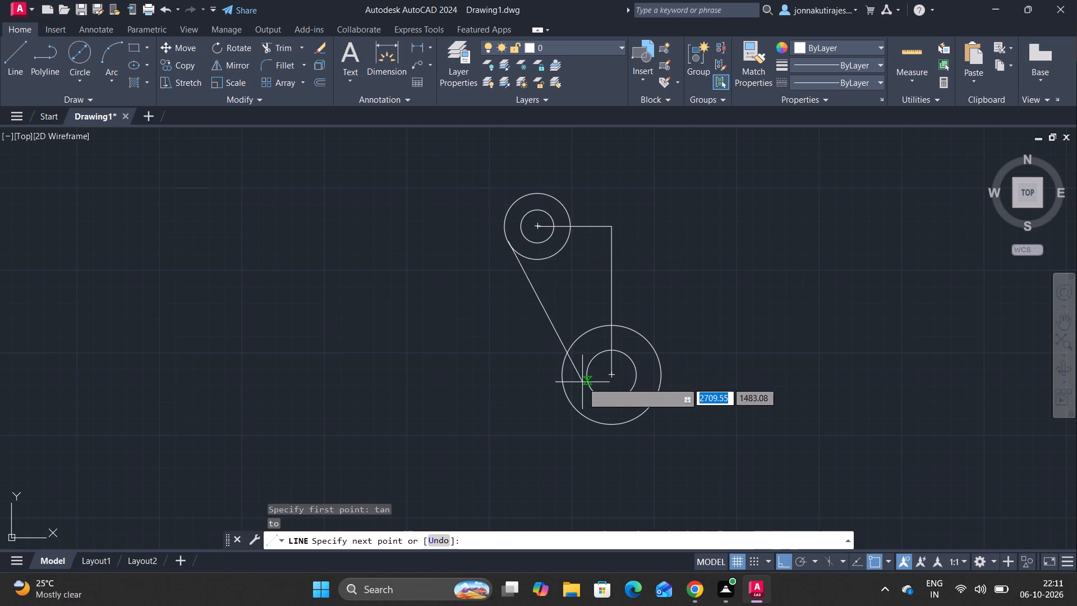
{"action": "type", "text": "tan"}
{"action": "key", "text": "Return"}
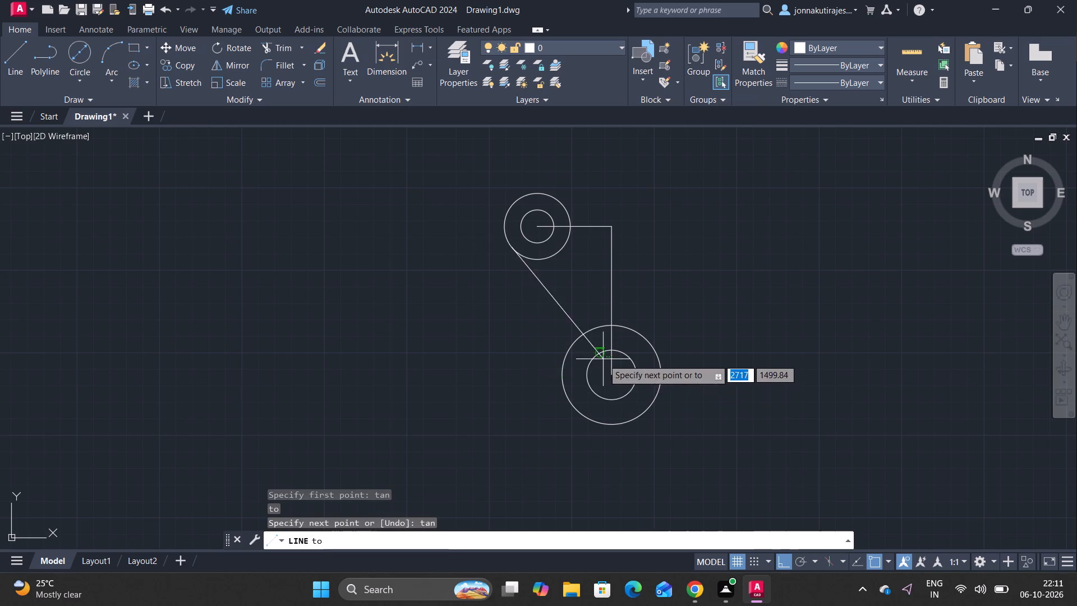
{"action": "left_click", "coordinate": [564, 385]}
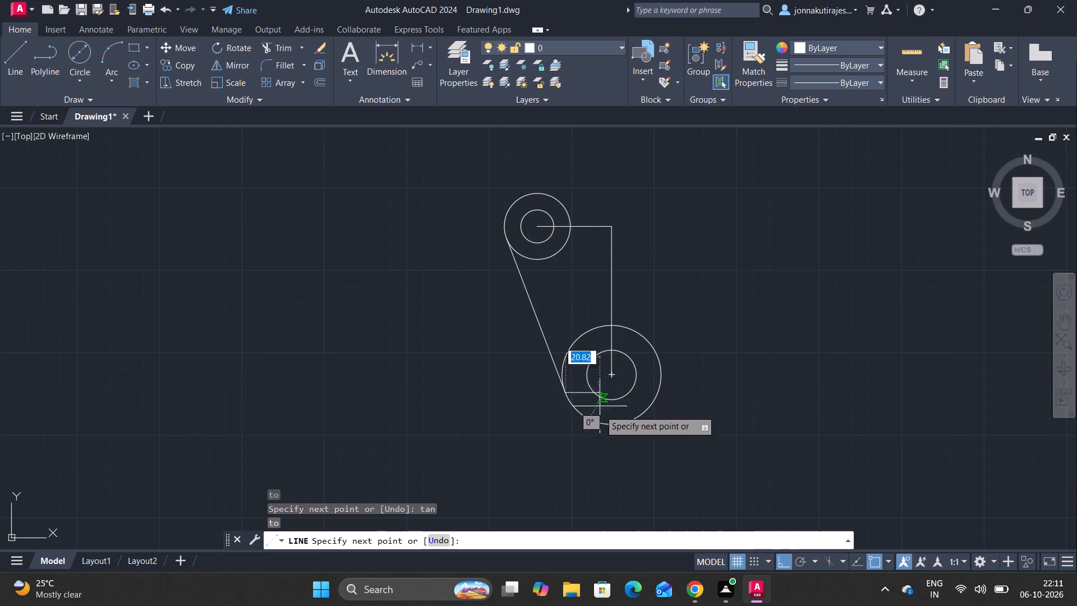
{"action": "key", "text": "Escape"}
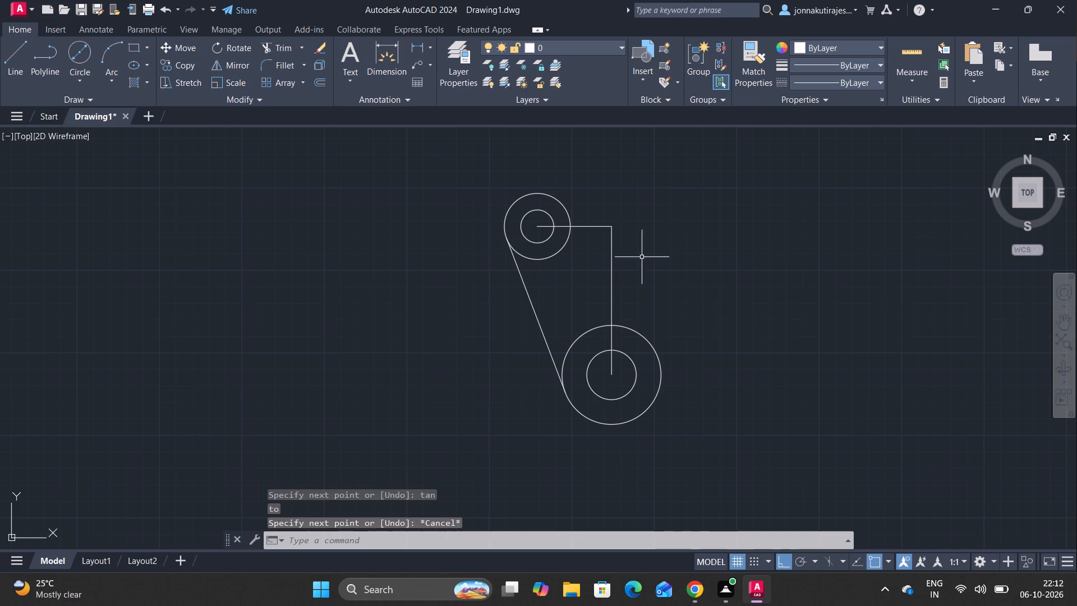
Erase the upper horizontal and the long vertical construction lines connecting the two circle centers.
{"action": "left_click", "coordinate": [609, 226]}
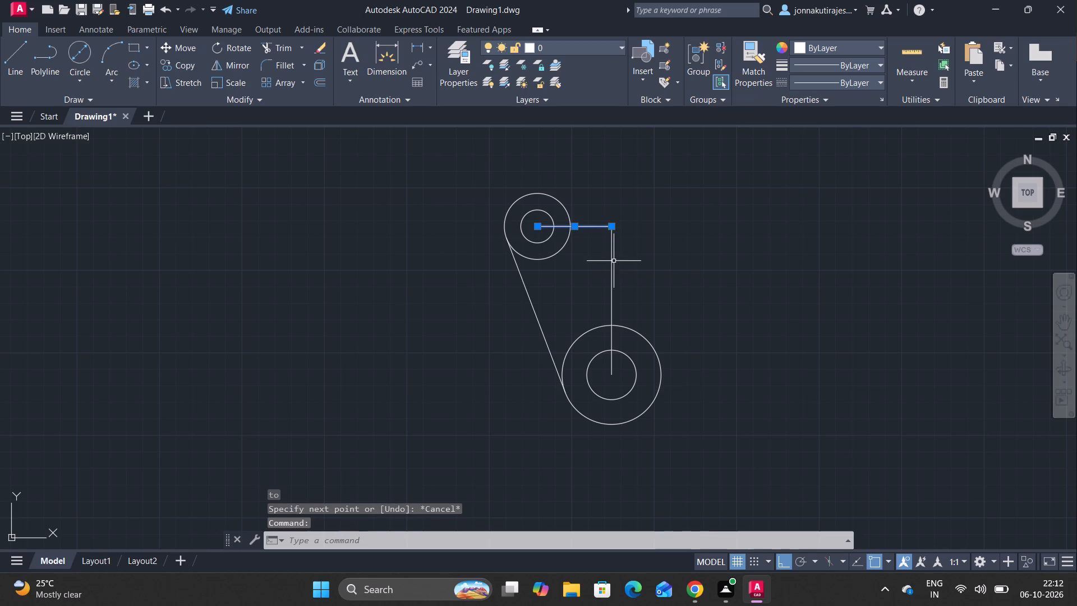
{"action": "left_click", "coordinate": [613, 266]}
{"action": "key", "text": "Delete"}
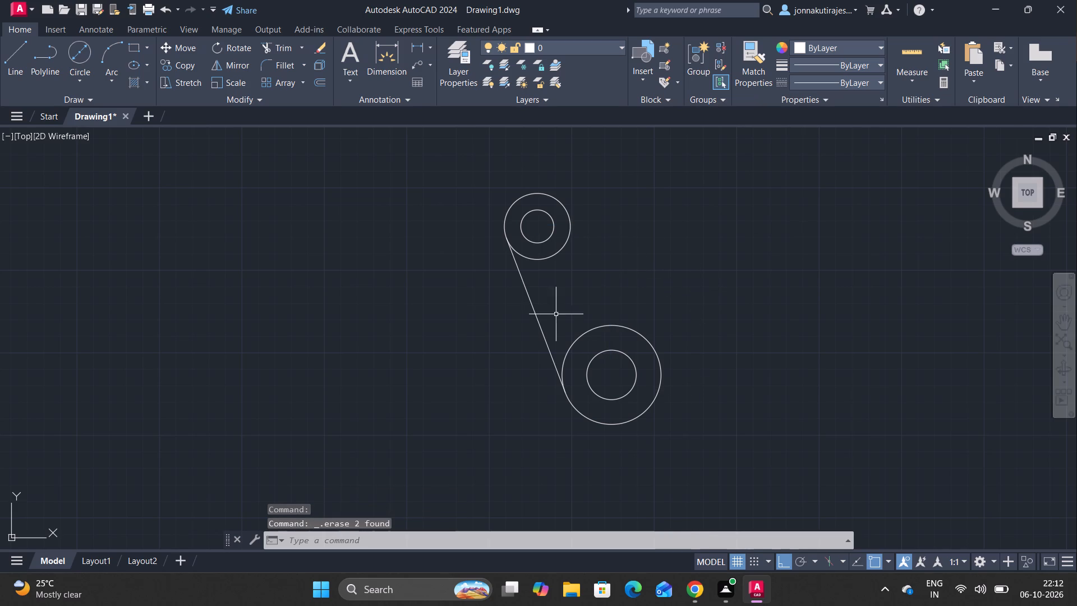
Draw a line tangent to the right sides of the upper radius-20 circle and the lower outer circle.
{"action": "left_click", "coordinate": [10, 53]}
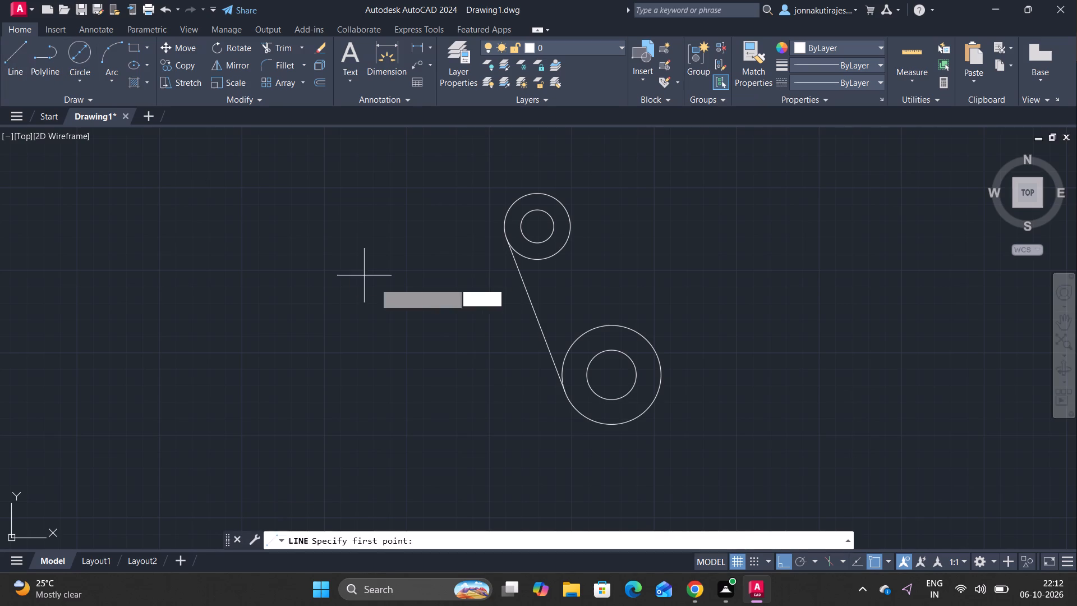
{"action": "key", "text": "t"}
{"action": "key", "text": "a"}
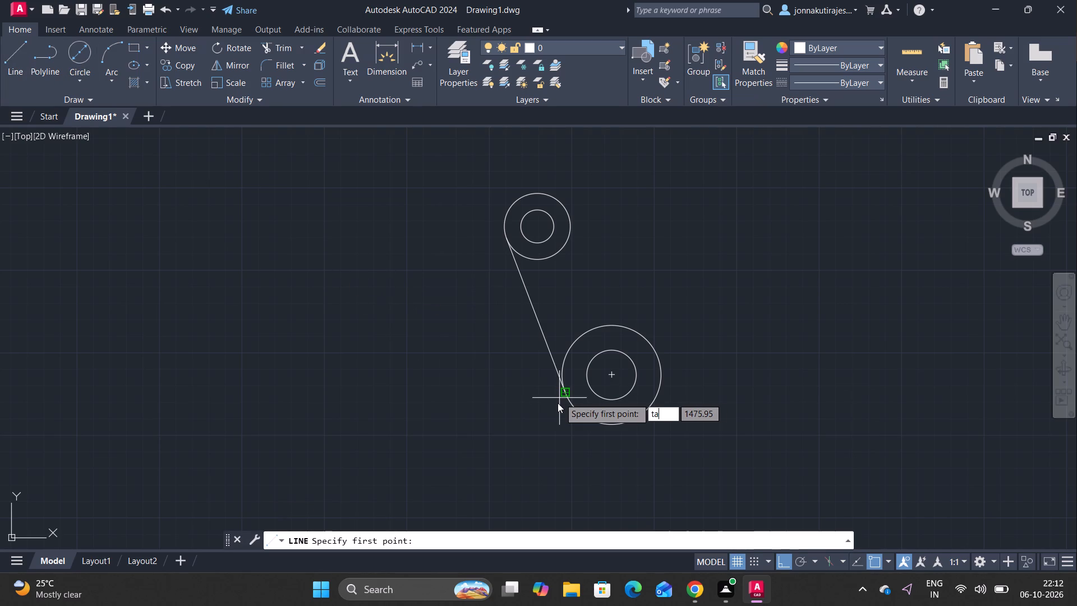
{"action": "key", "text": "n"}
{"action": "key", "text": "Return"}
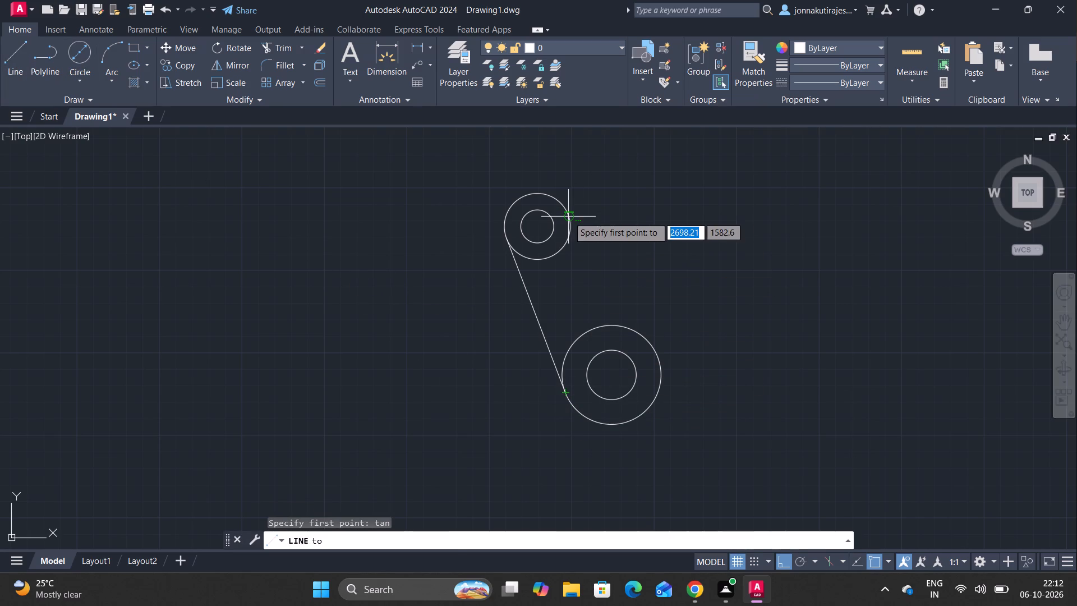
{"action": "left_click", "coordinate": [568, 217]}
{"action": "key", "text": "t"}
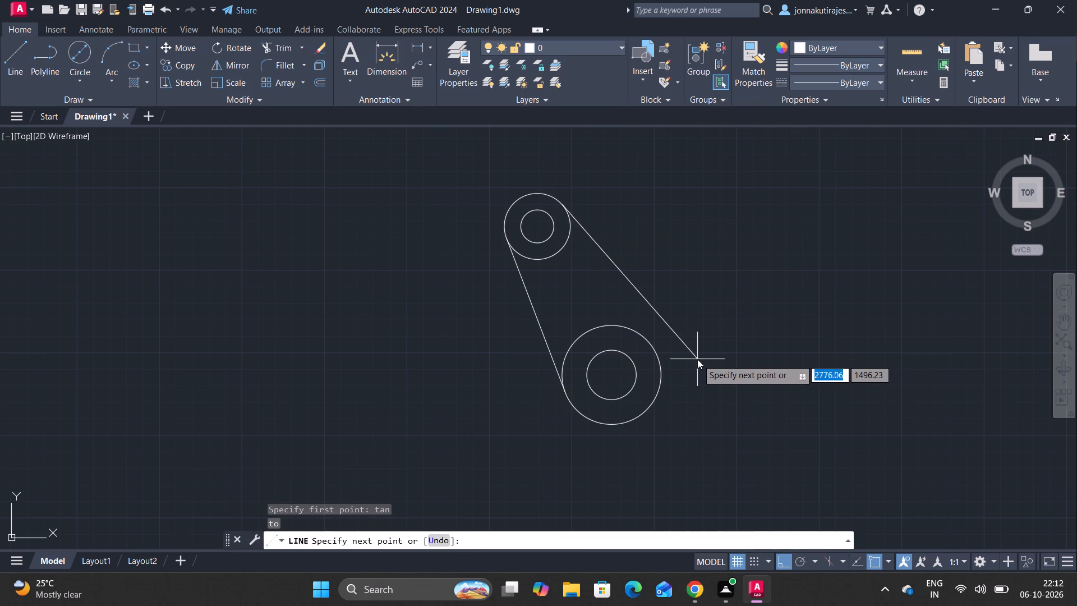
{"action": "type", "text": "an"}
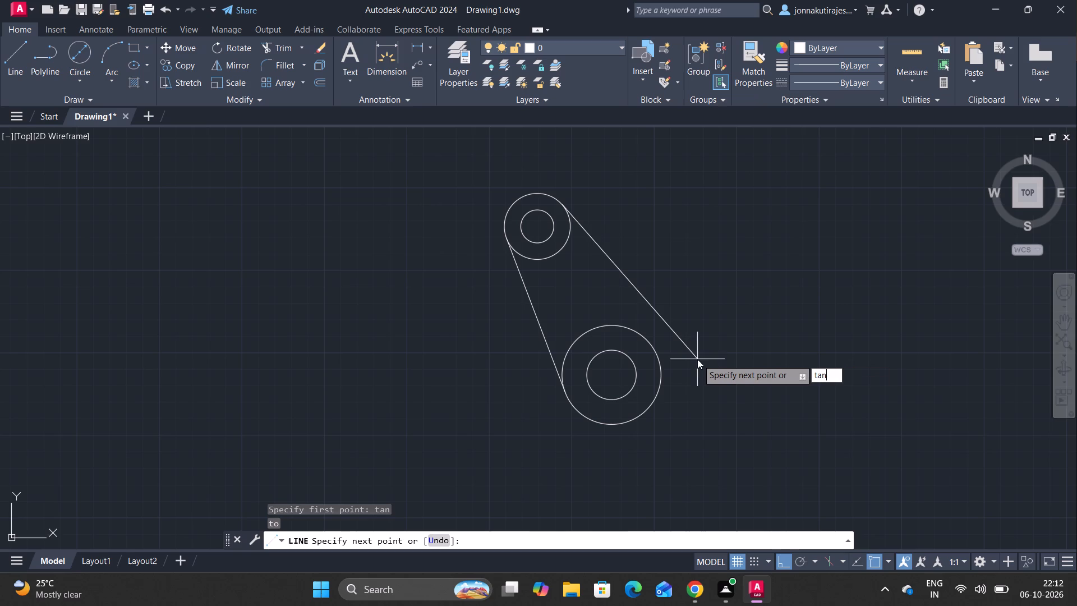
{"action": "key", "text": "Return"}
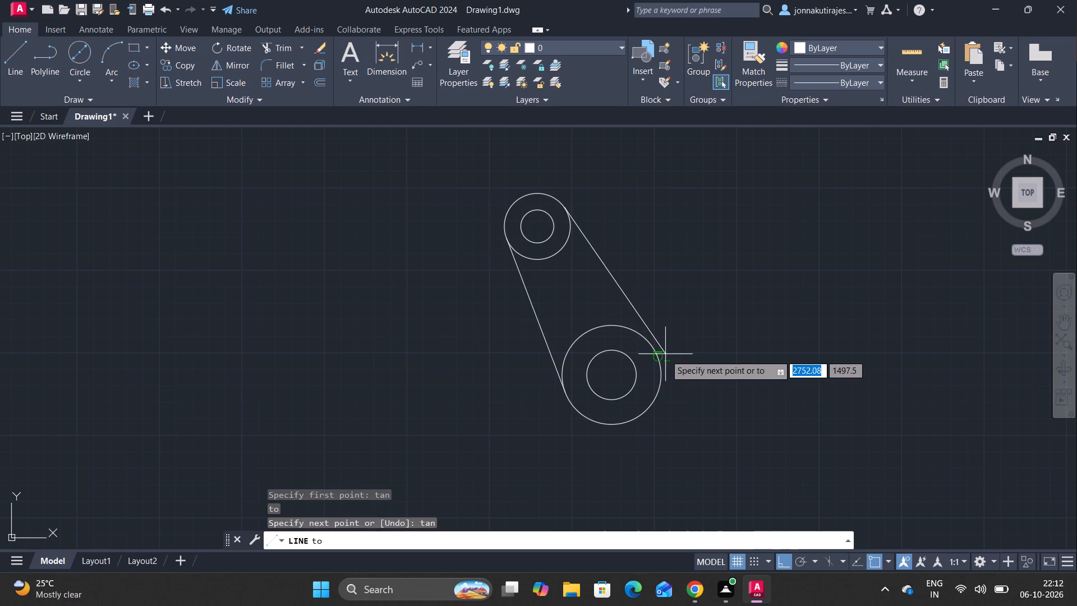
{"action": "left_click", "coordinate": [660, 364]}
{"action": "key", "text": "Escape"}
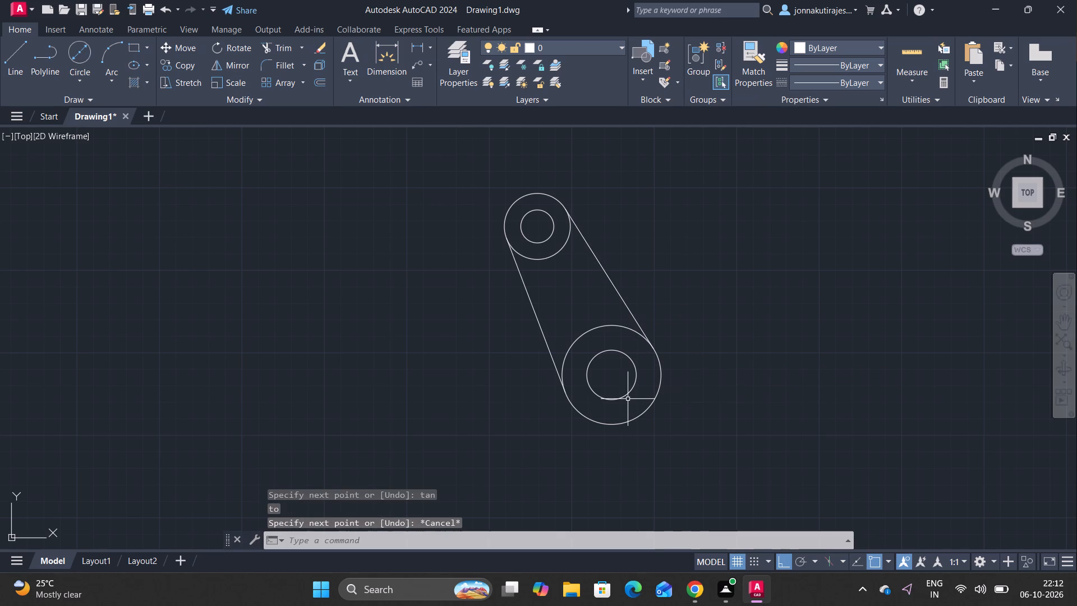
Draw a horizontal line 65 long to the right from the center of the upper concentric circles.
{"action": "scroll", "coordinate": [630, 393], "scroll_direction": "down", "scroll_amount": 1}
{"action": "scroll", "coordinate": [630, 393], "scroll_direction": "up", "scroll_amount": 2}
{"action": "scroll", "coordinate": [630, 393], "scroll_direction": "down", "scroll_amount": 2}
{"action": "middle_click_drag", "start_coordinate": [630, 392], "coordinate": [596, 422]}
{"action": "scroll", "coordinate": [600, 424], "scroll_direction": "up", "scroll_amount": 1}
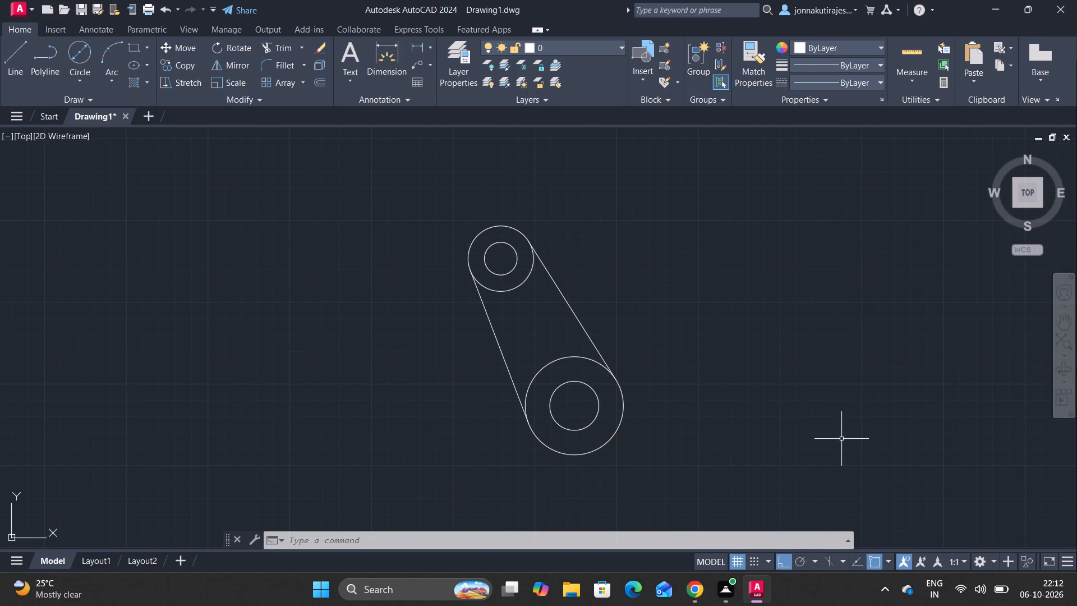
{"action": "left_click", "coordinate": [10, 57]}
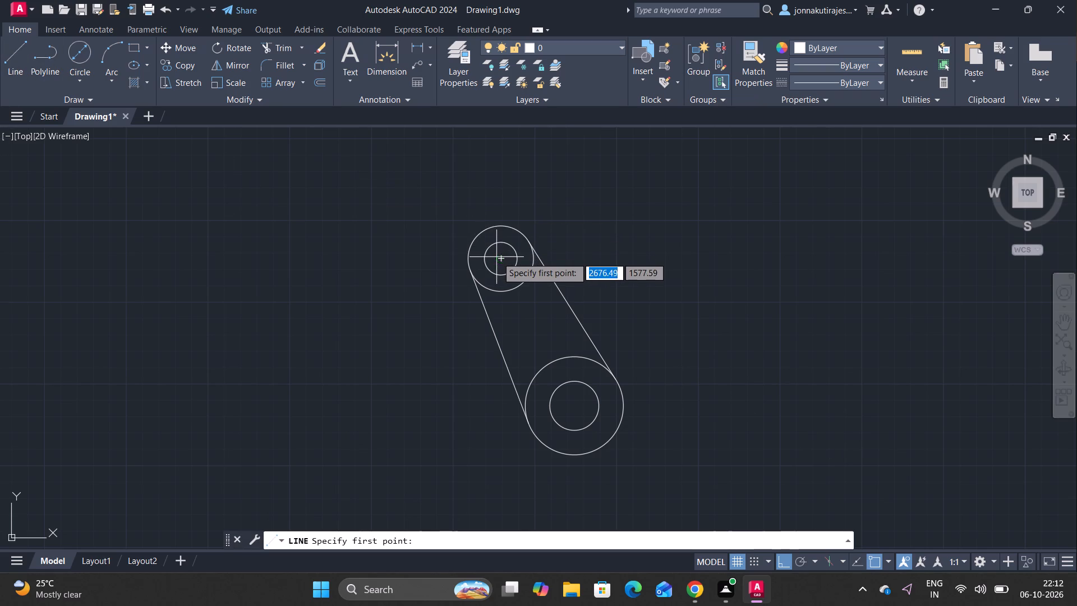
{"action": "left_click", "coordinate": [501, 258]}
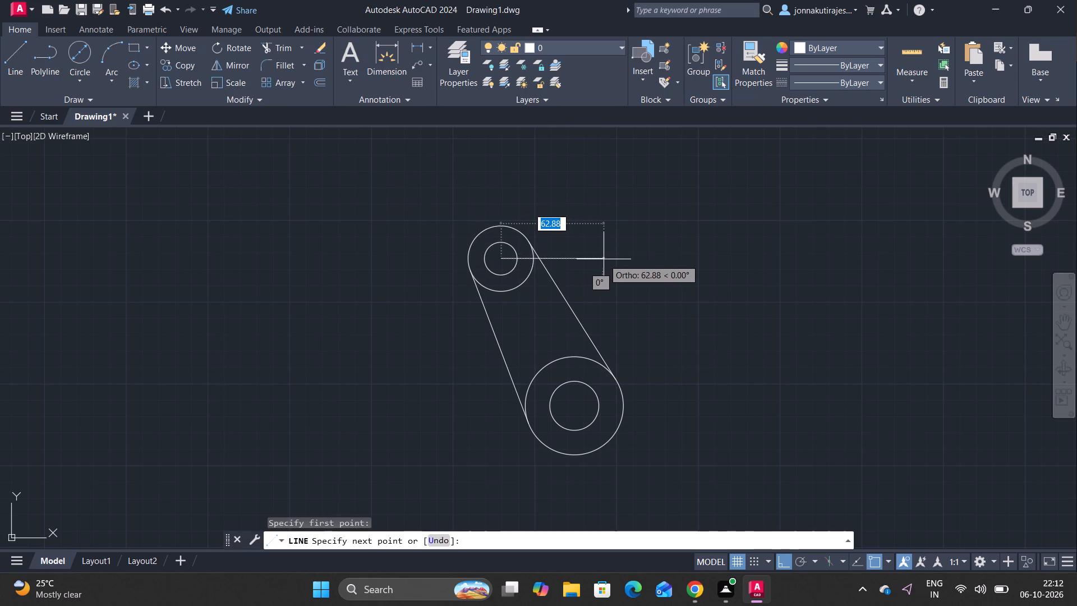
{"action": "type", "text": "65"}
{"action": "key", "text": "Return"}
{"action": "key", "text": "Escape"}
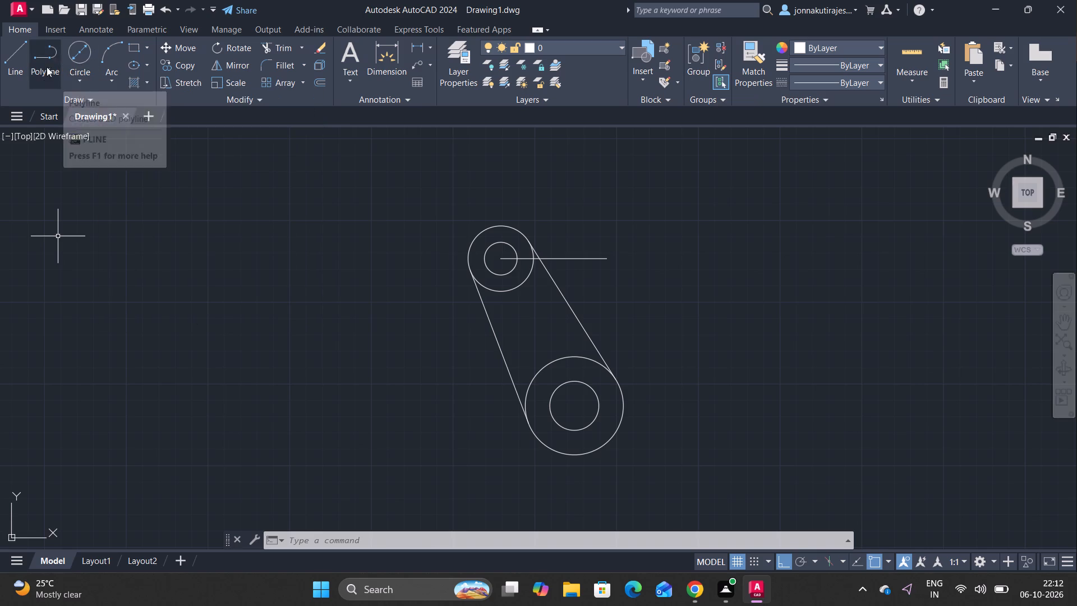
Draw a circle with diameter 24 centered on the right end of the 65-long horizontal line.
{"action": "left_click", "coordinate": [76, 41]}
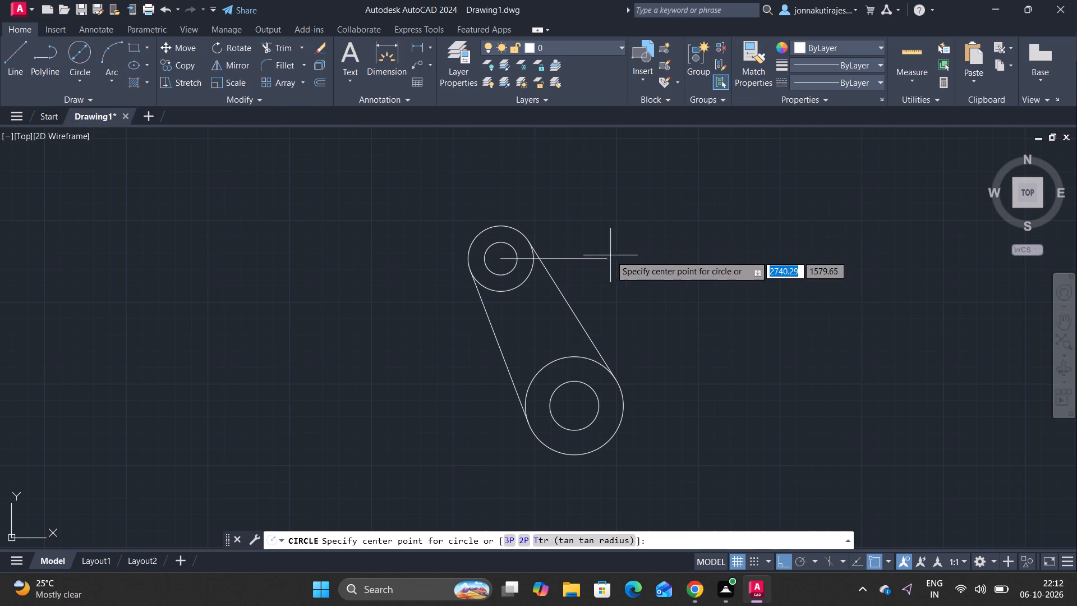
{"action": "left_click", "coordinate": [607, 255]}
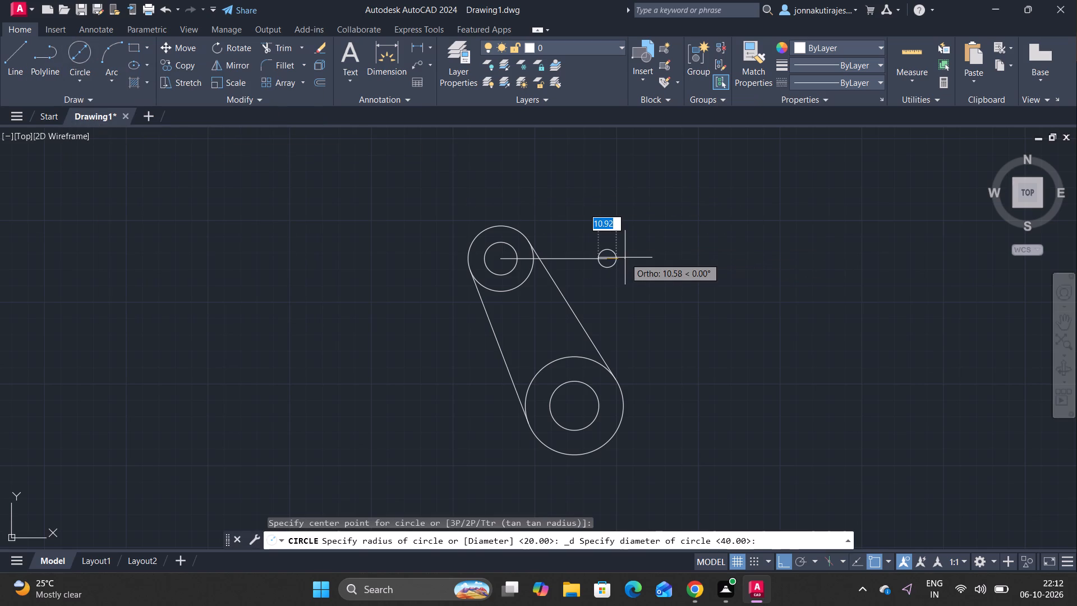
{"action": "key", "text": "2"}
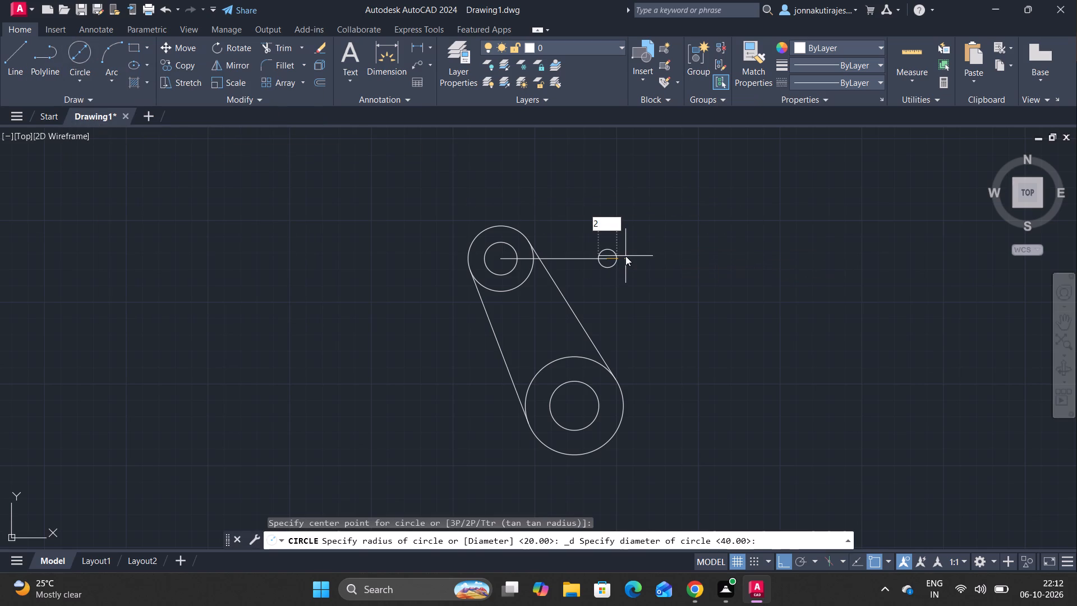
{"action": "key", "text": "4"}
{"action": "key", "text": "Return"}
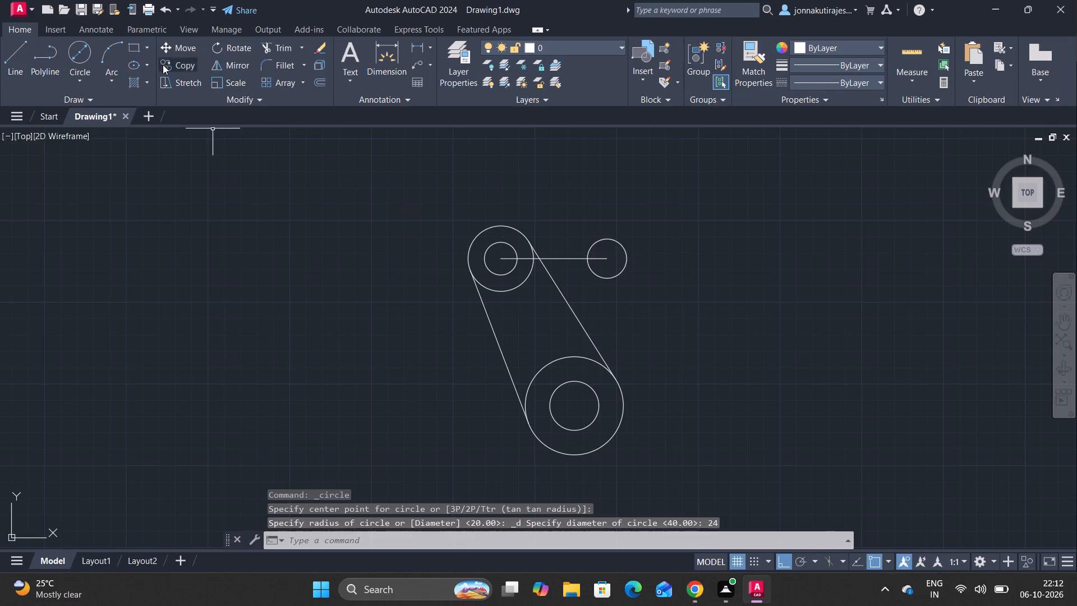
Draw a concentric circle with diameter 54 around the diameter-24 circle.
{"action": "left_click", "coordinate": [79, 48]}
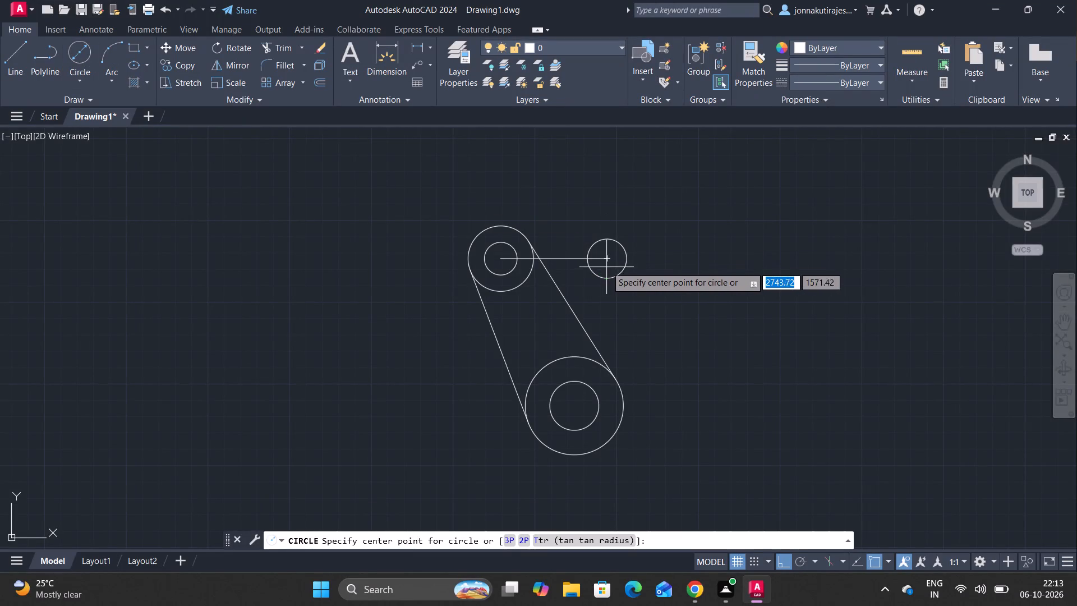
{"action": "left_click", "coordinate": [606, 259]}
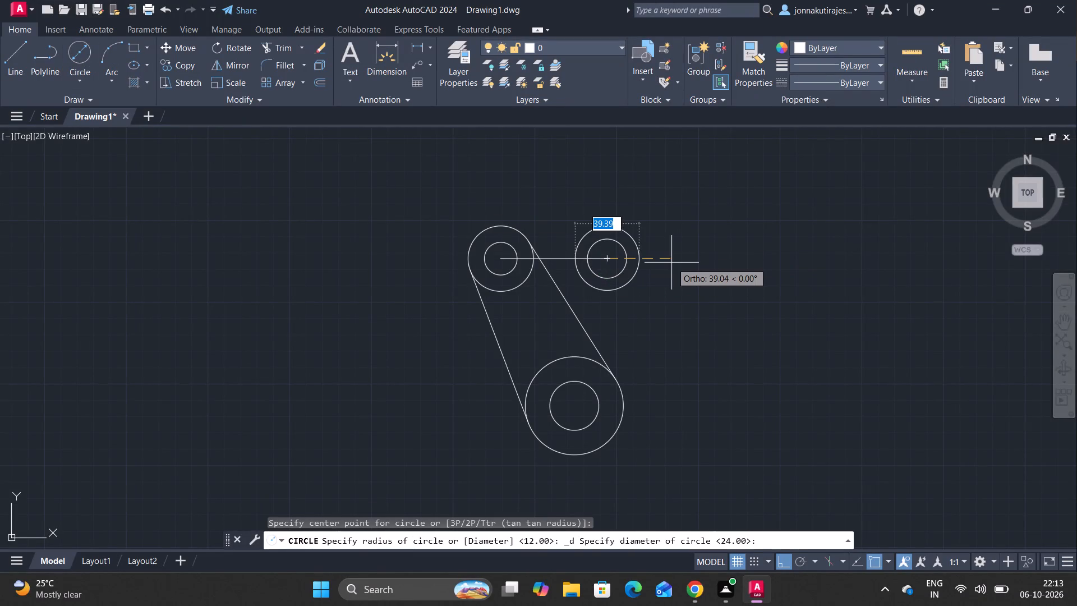
{"action": "type", "text": "54"}
{"action": "key", "text": "Return"}
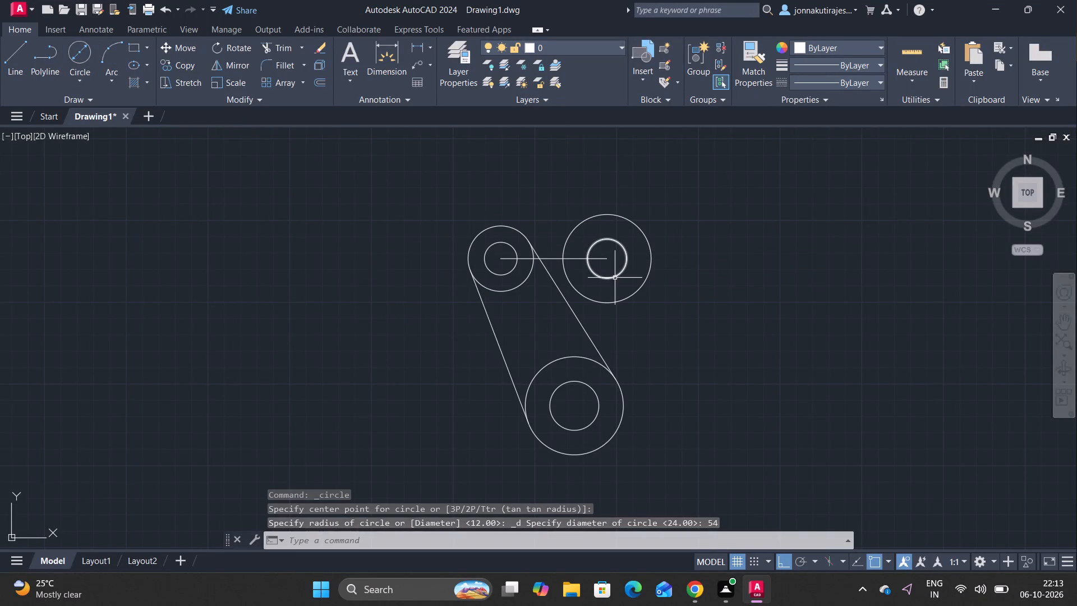
Fillet the right tangent line and the bottom of the diameter-54 circle with a radius of 32.
{"action": "left_click", "coordinate": [279, 62]}
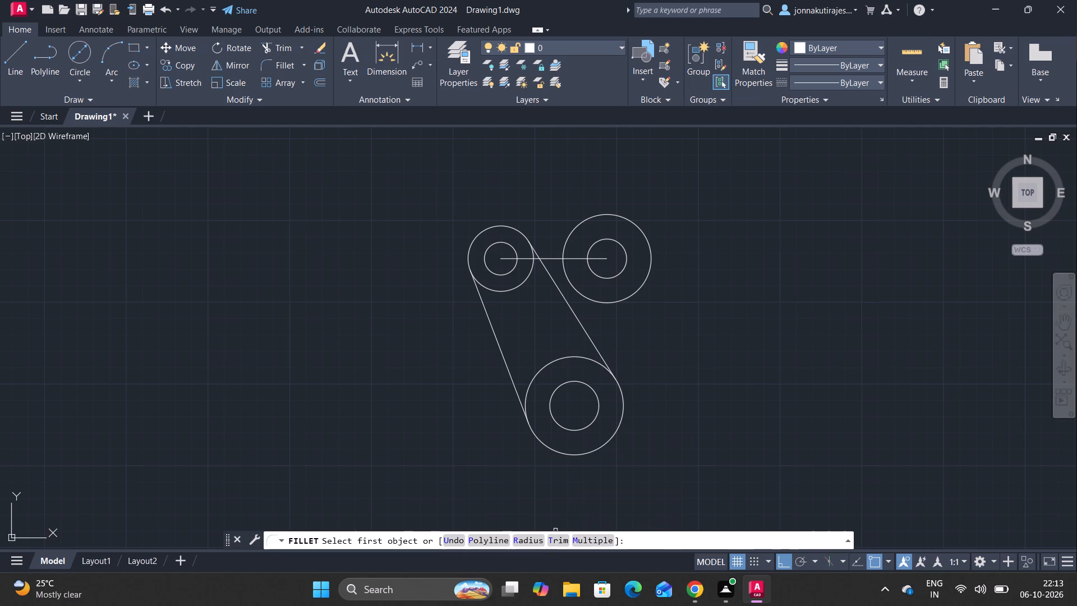
{"action": "left_click", "coordinate": [531, 535]}
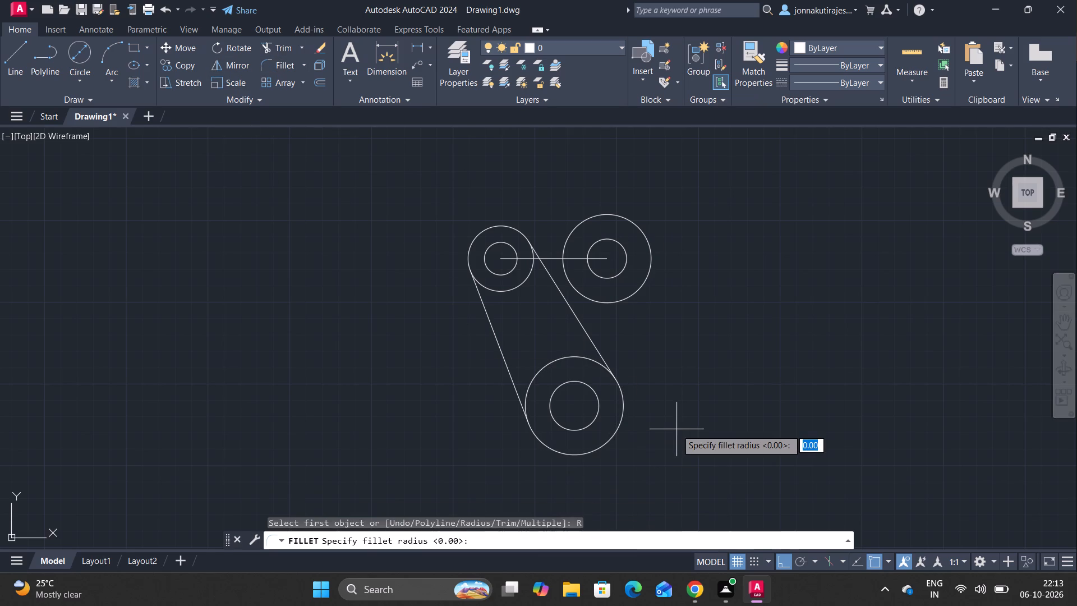
{"action": "type", "text": "32"}
{"action": "key", "text": "Return"}
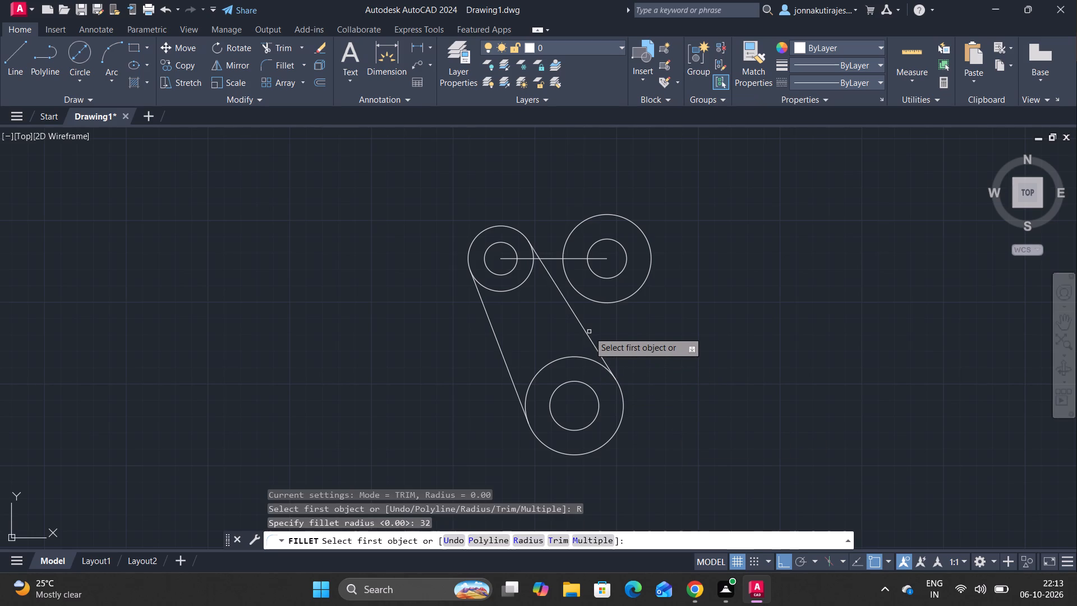
{"action": "left_click", "coordinate": [588, 335]}
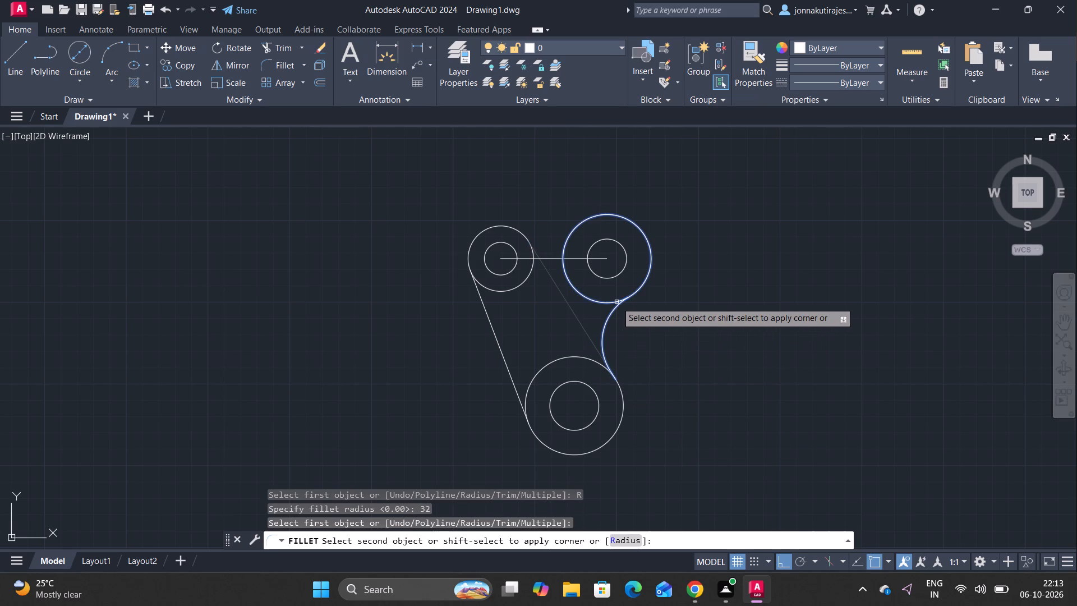
{"action": "left_click", "coordinate": [616, 302]}
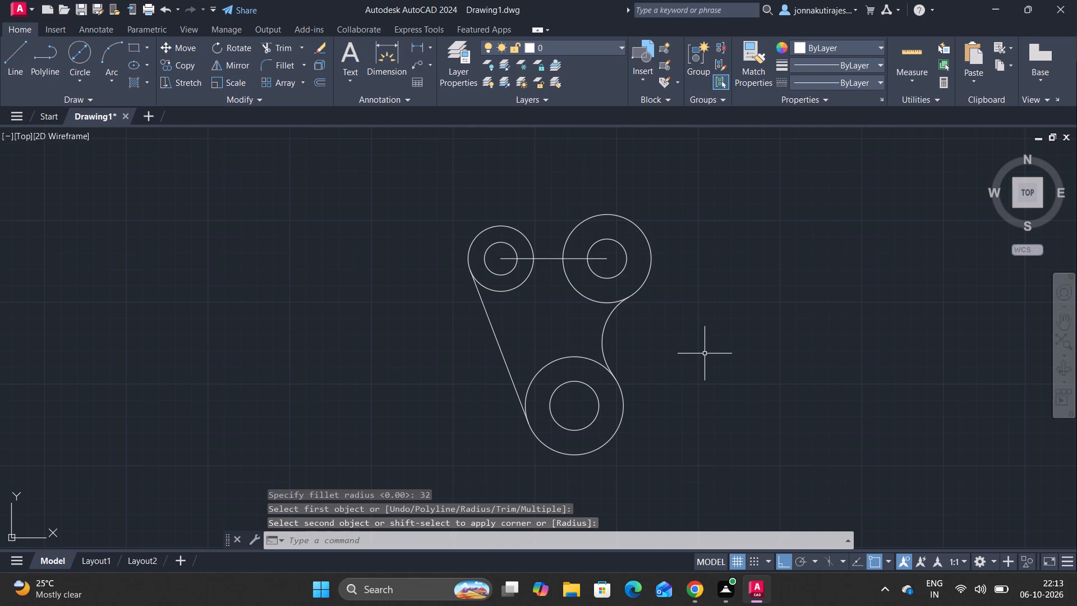
{"action": "key", "text": "Escape"}
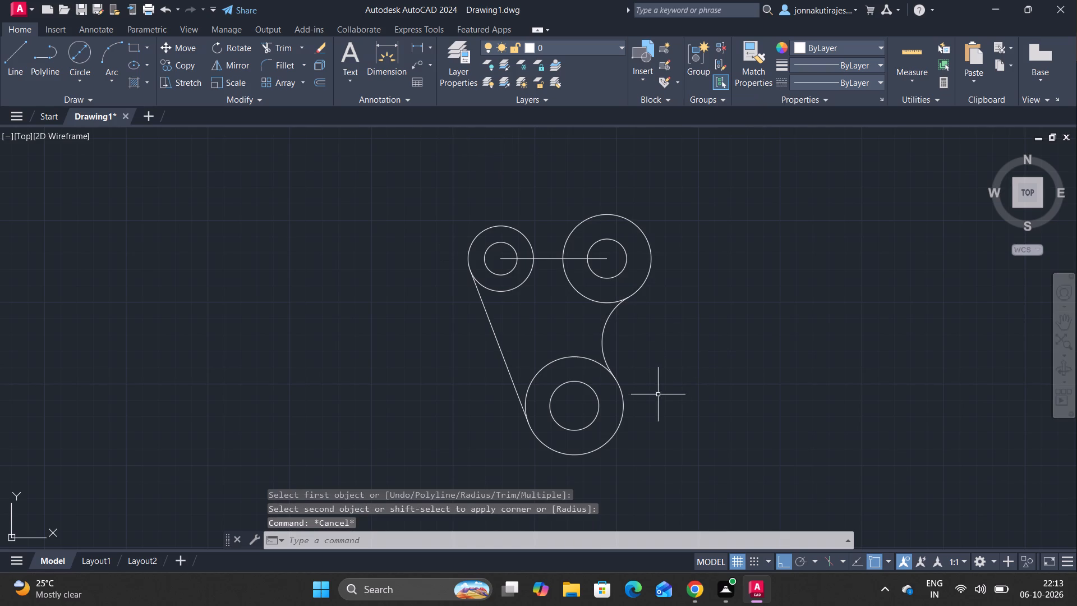
Draw a line tangent to the right side of the upper-left outer circle and the right side of the lower outer circle.
{"action": "left_click", "coordinate": [4, 50]}
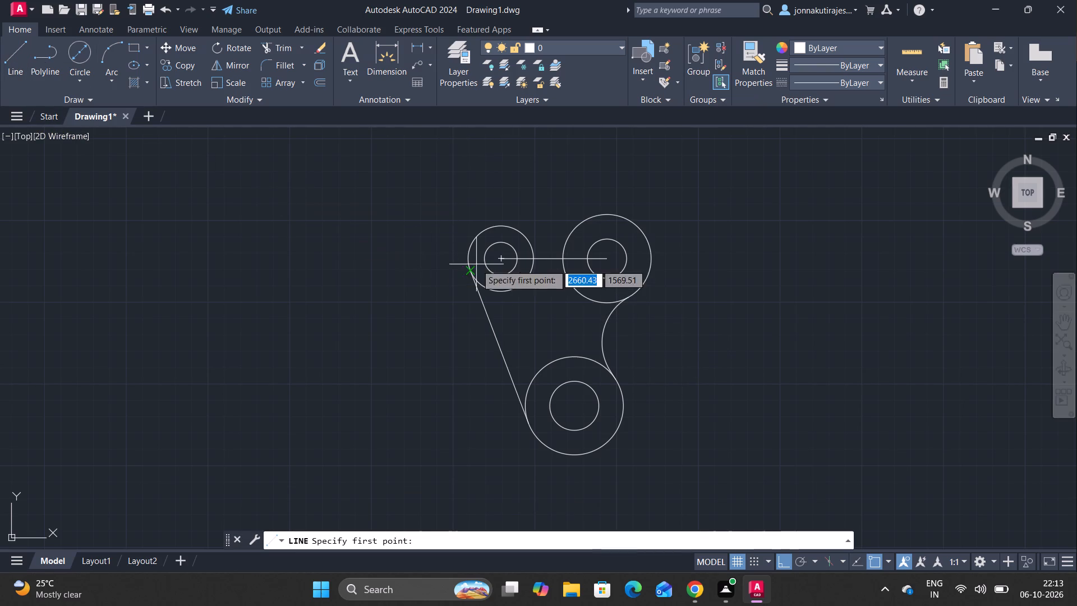
{"action": "type", "text": "tan"}
{"action": "key", "text": "Return"}
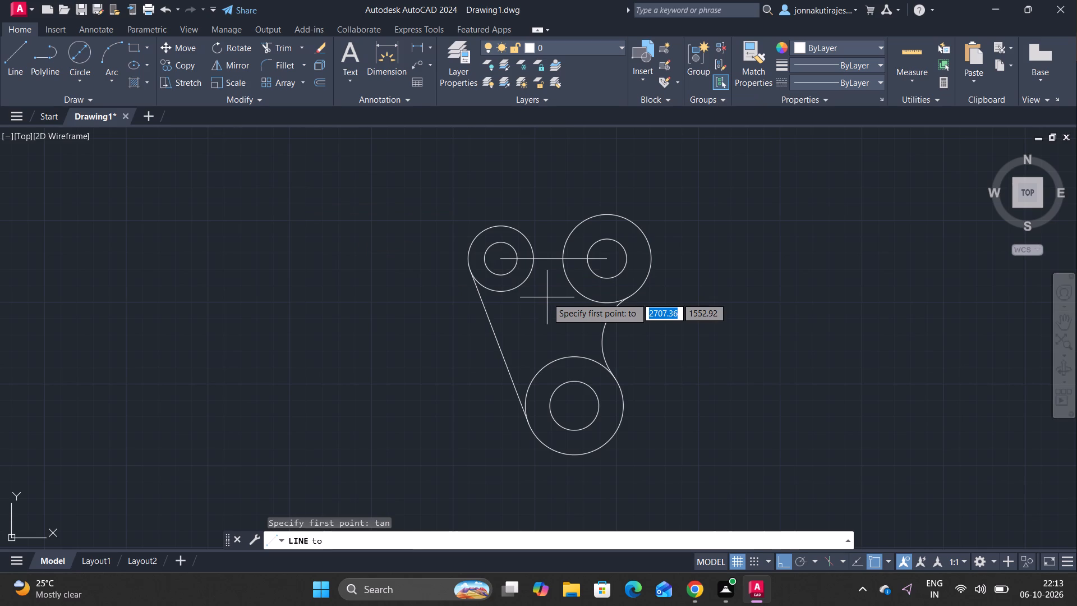
{"action": "left_click", "coordinate": [526, 246]}
{"action": "type", "text": "tan"}
{"action": "key", "text": "Return"}
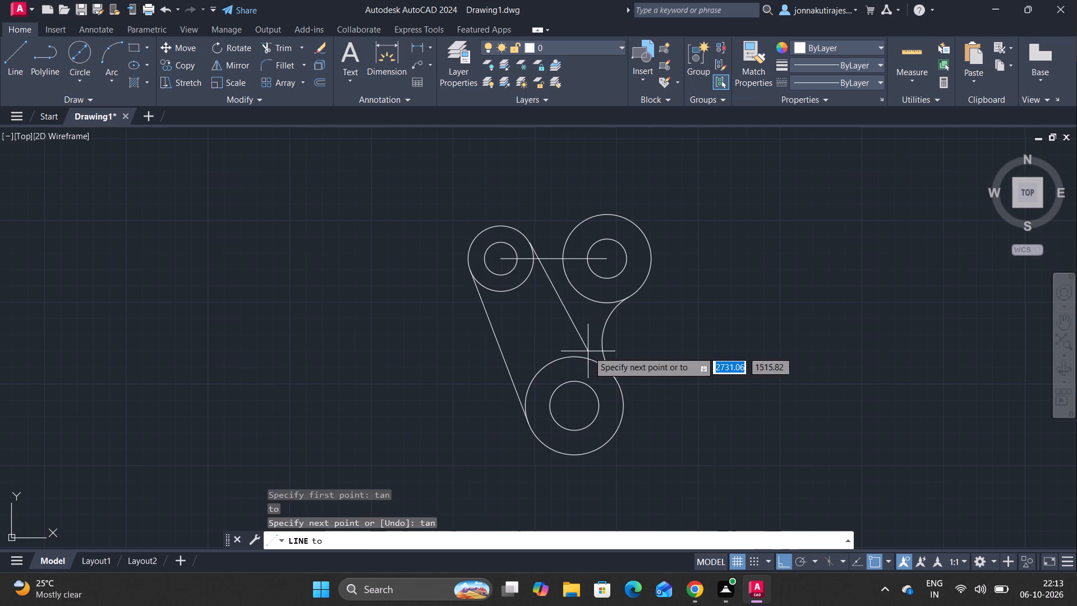
{"action": "left_click", "coordinate": [597, 362]}
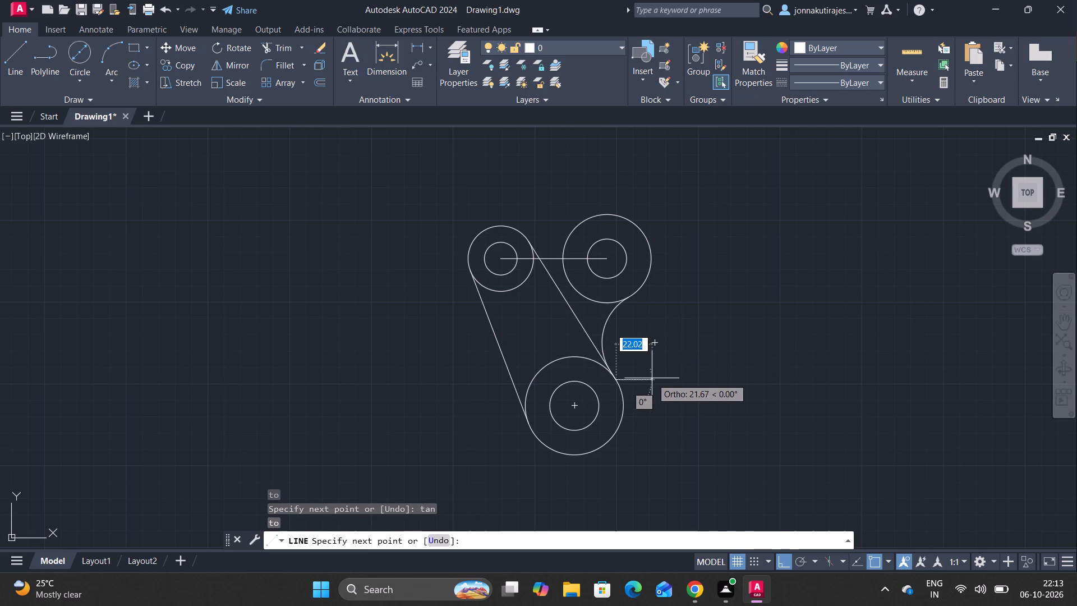
{"action": "key", "text": "Escape"}
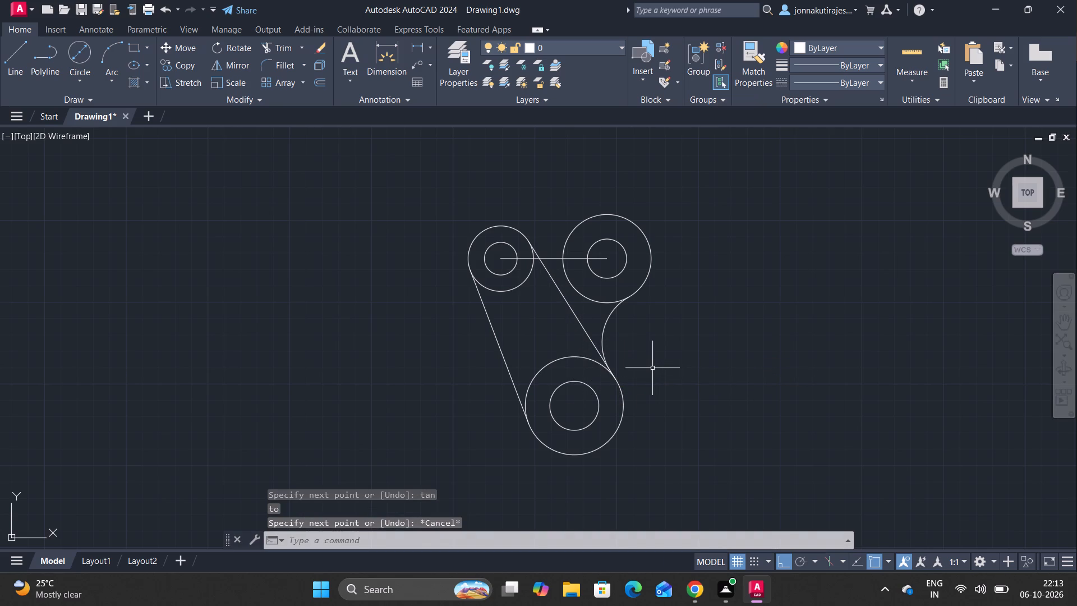
Trim away the upper arc of the lower outer circle between the two tangent lines.
{"action": "scroll", "coordinate": [590, 362], "scroll_direction": "up", "scroll_amount": 3}
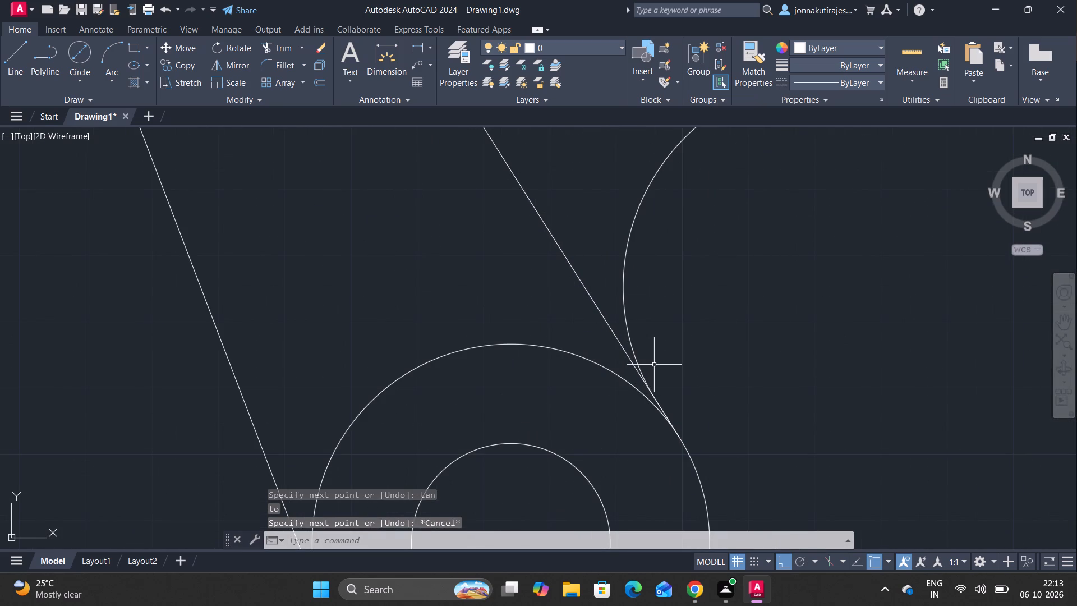
{"action": "scroll", "coordinate": [651, 366], "scroll_direction": "up", "scroll_amount": 2}
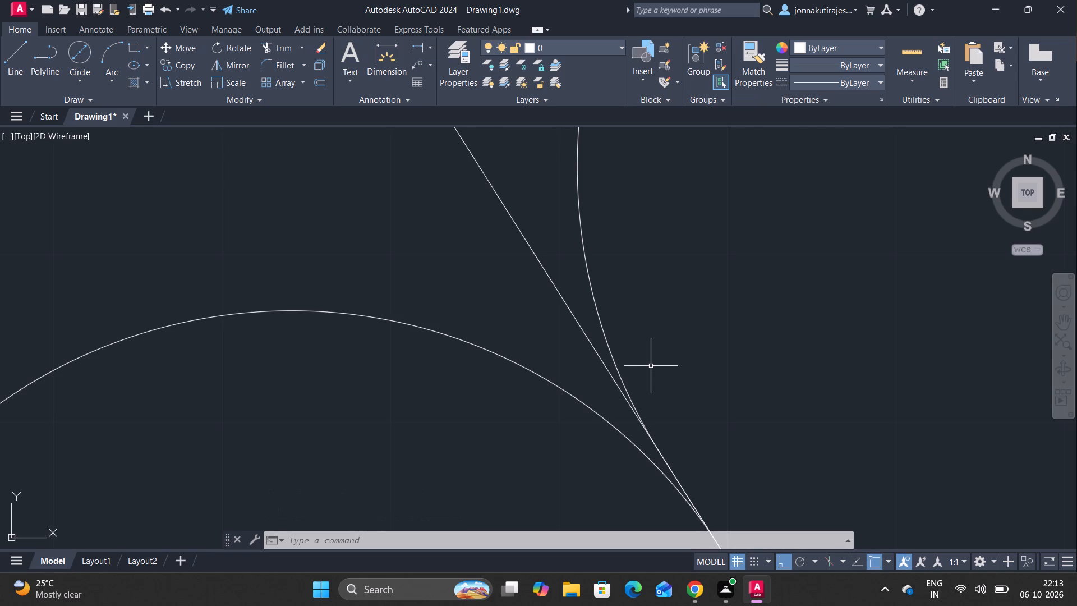
{"action": "scroll", "coordinate": [651, 366], "scroll_direction": "down", "scroll_amount": 4}
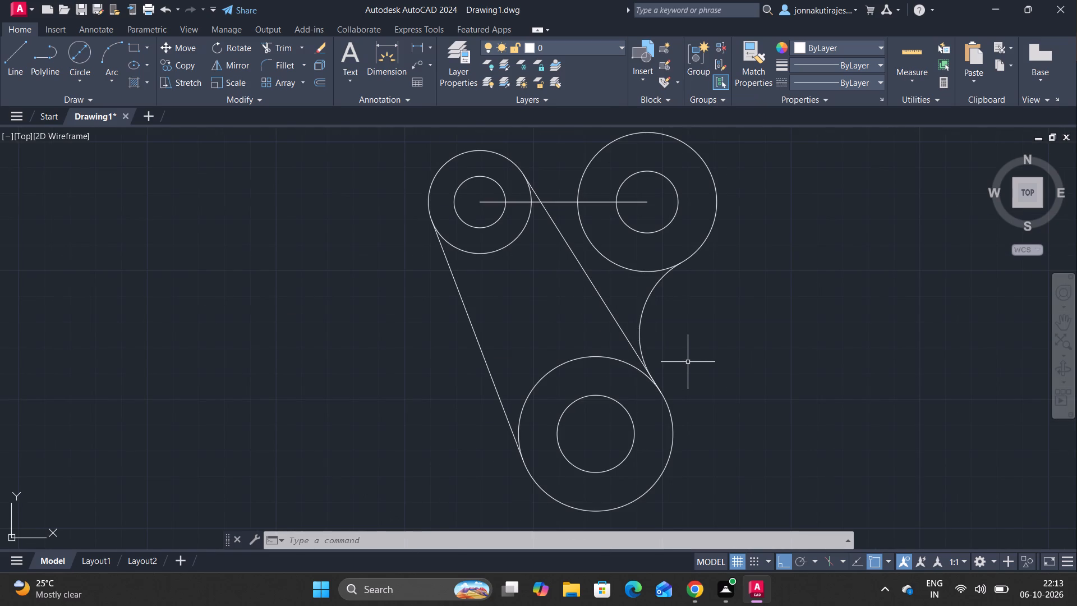
{"action": "scroll", "coordinate": [657, 357], "scroll_direction": "up", "scroll_amount": 2}
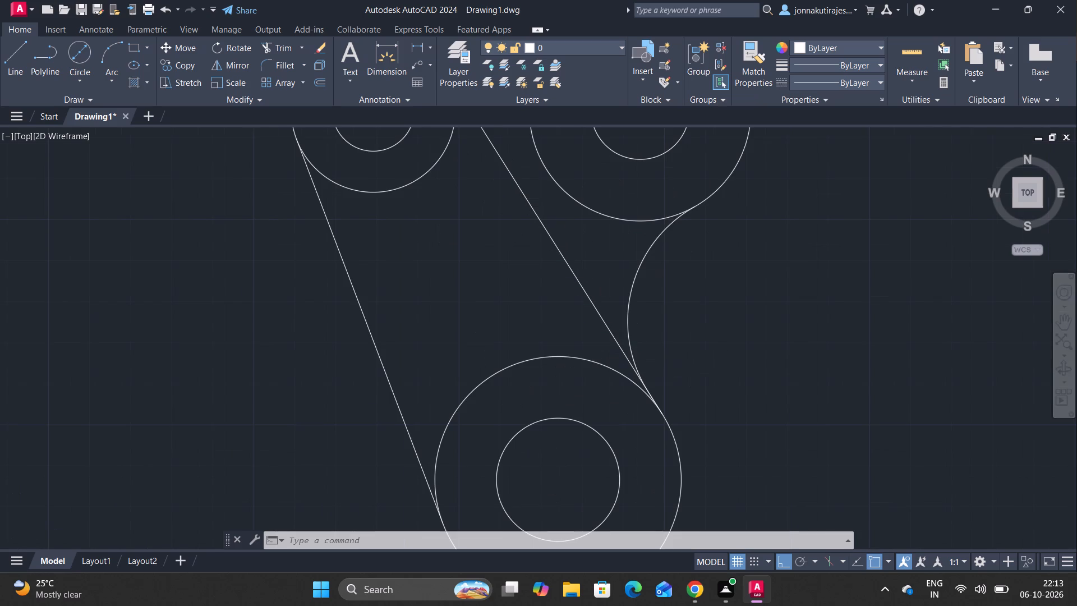
{"action": "scroll", "coordinate": [645, 369], "scroll_direction": "up", "scroll_amount": 3}
{"action": "scroll", "coordinate": [645, 369], "scroll_direction": "down", "scroll_amount": 5}
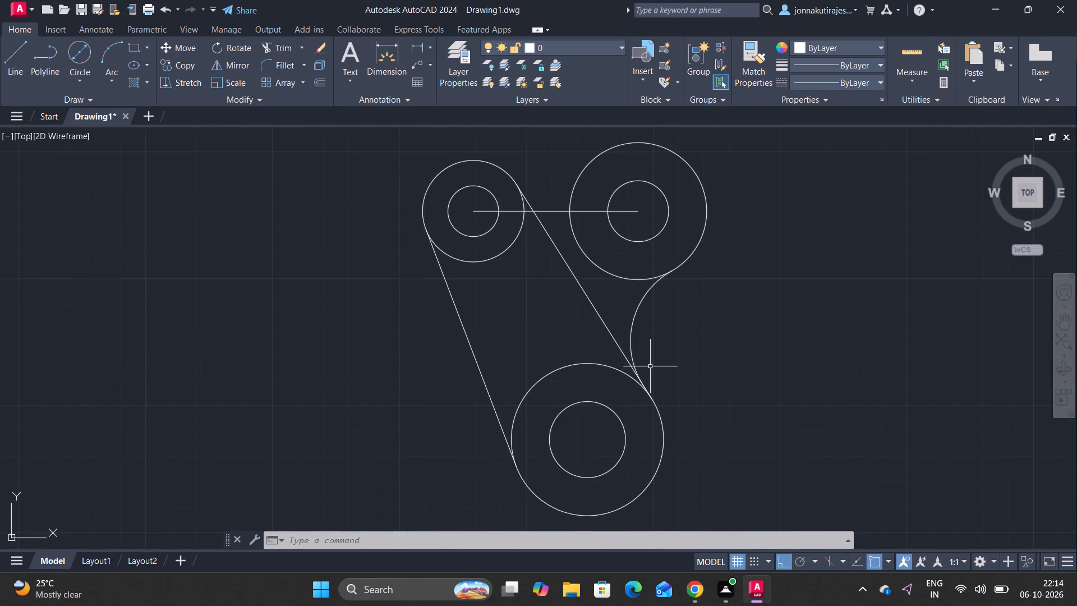
{"action": "left_click", "coordinate": [276, 40]}
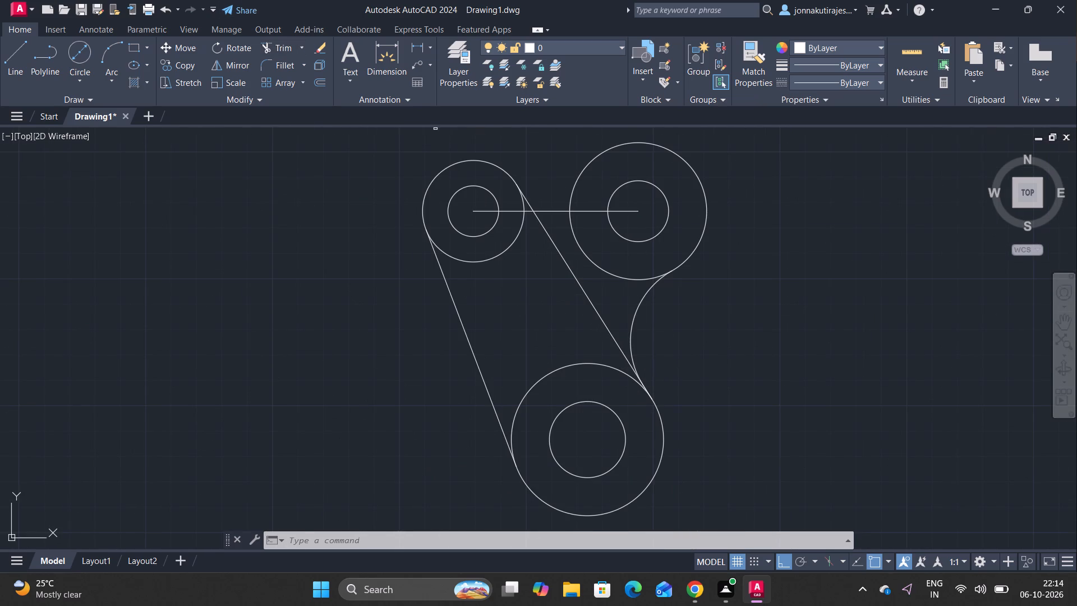
{"action": "left_click", "coordinate": [560, 370]}
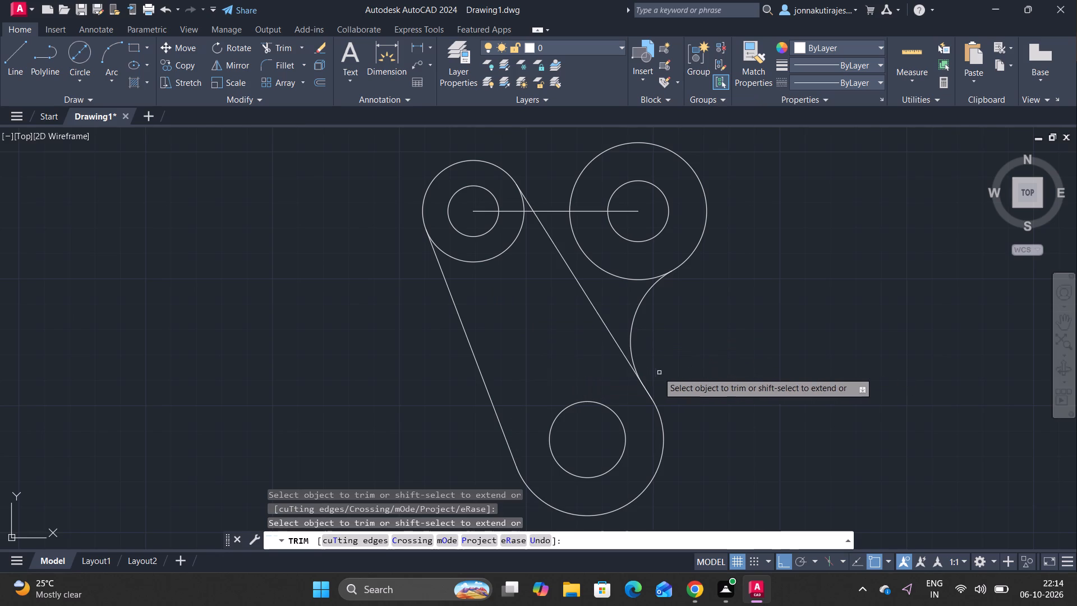
{"action": "scroll", "coordinate": [652, 371], "scroll_direction": "down", "scroll_amount": 1}
{"action": "scroll", "coordinate": [650, 369], "scroll_direction": "up", "scroll_amount": 2}
{"action": "key", "text": "Escape"}
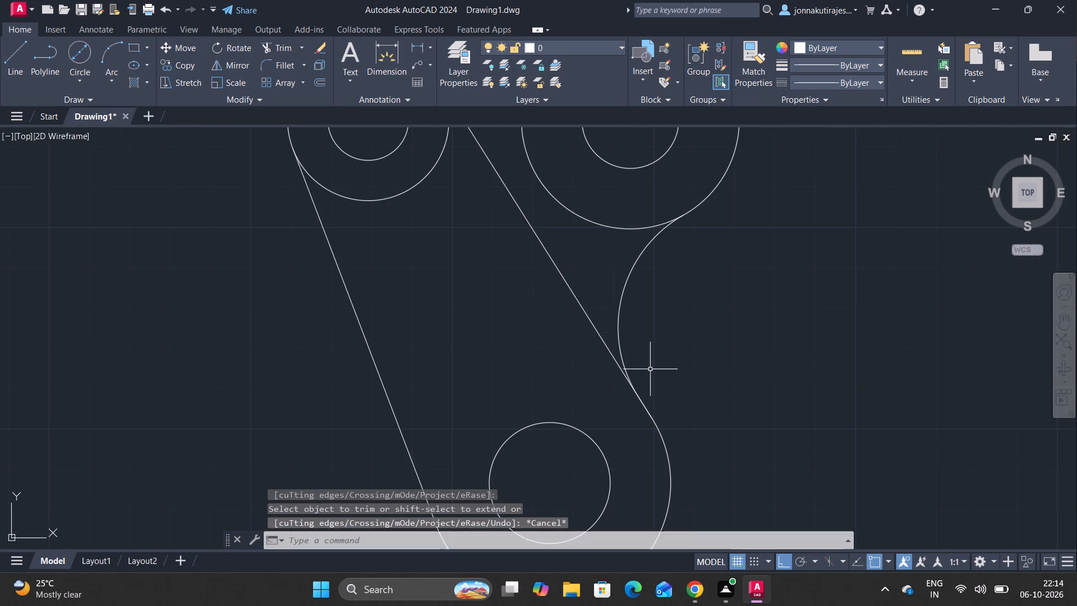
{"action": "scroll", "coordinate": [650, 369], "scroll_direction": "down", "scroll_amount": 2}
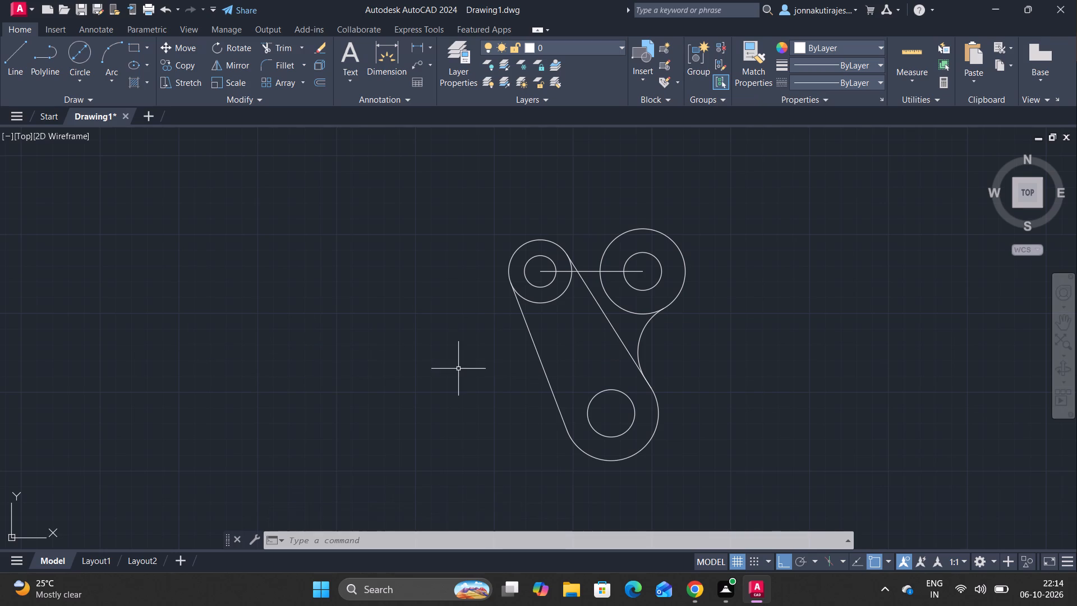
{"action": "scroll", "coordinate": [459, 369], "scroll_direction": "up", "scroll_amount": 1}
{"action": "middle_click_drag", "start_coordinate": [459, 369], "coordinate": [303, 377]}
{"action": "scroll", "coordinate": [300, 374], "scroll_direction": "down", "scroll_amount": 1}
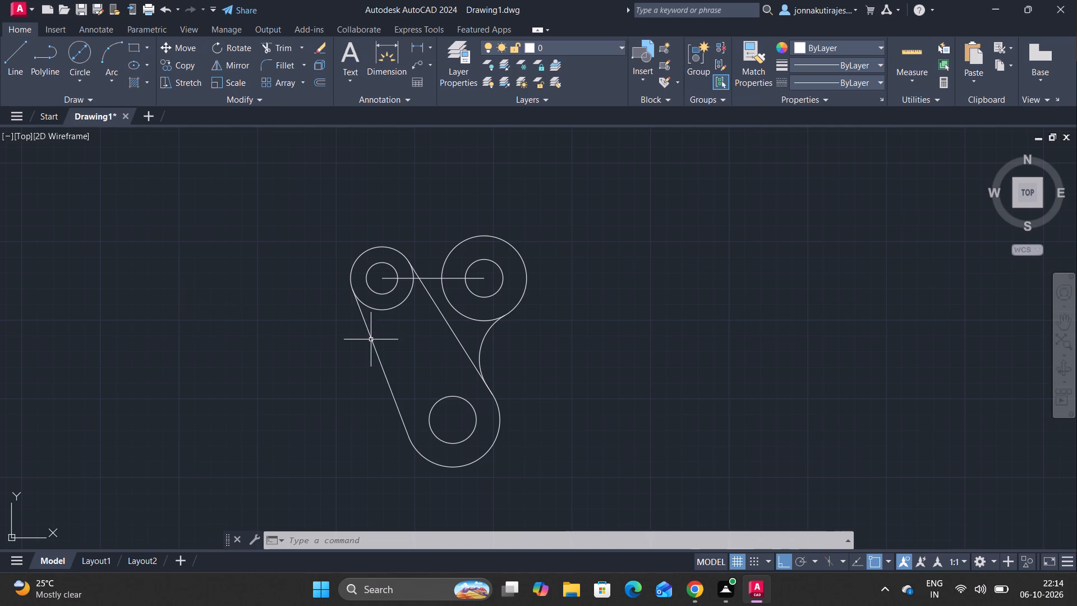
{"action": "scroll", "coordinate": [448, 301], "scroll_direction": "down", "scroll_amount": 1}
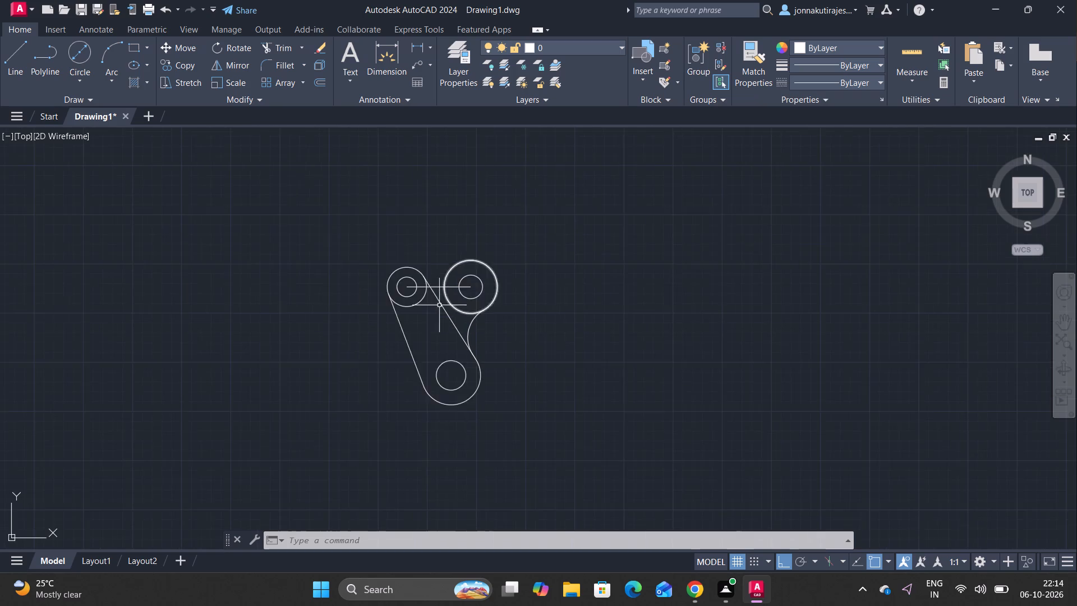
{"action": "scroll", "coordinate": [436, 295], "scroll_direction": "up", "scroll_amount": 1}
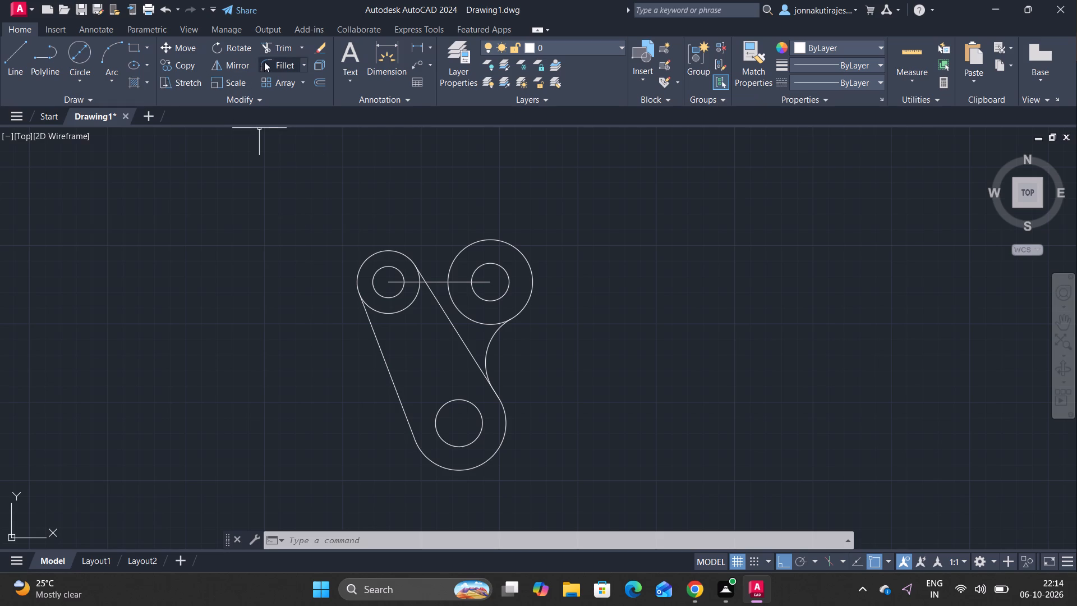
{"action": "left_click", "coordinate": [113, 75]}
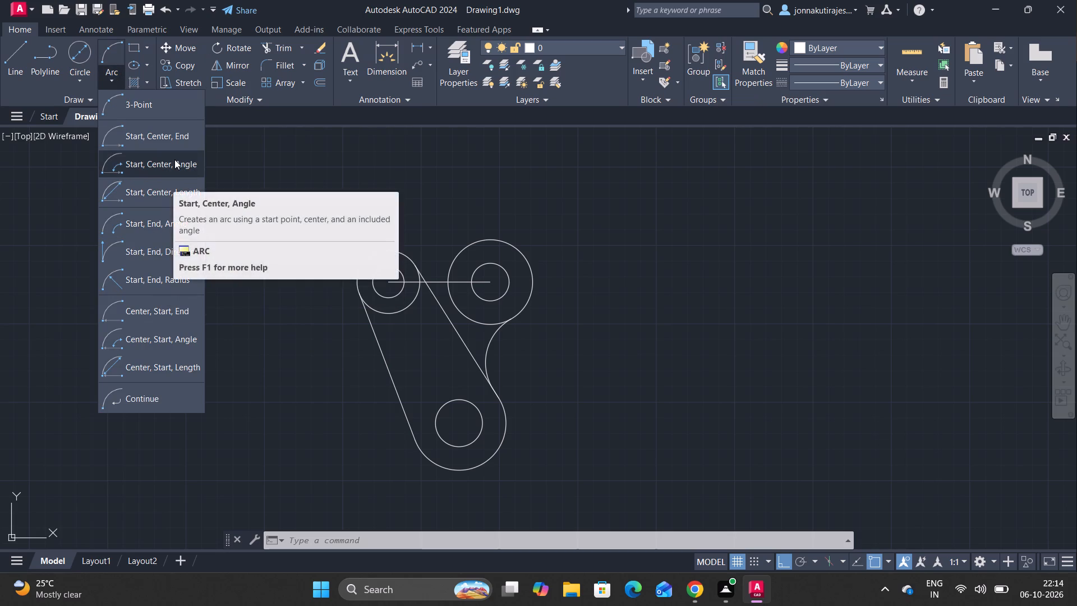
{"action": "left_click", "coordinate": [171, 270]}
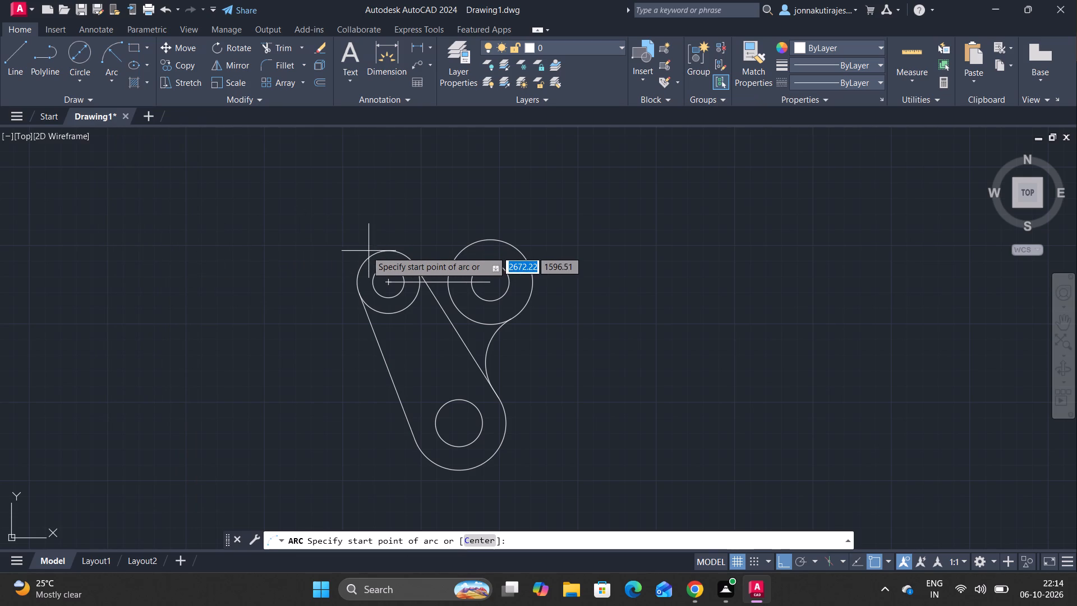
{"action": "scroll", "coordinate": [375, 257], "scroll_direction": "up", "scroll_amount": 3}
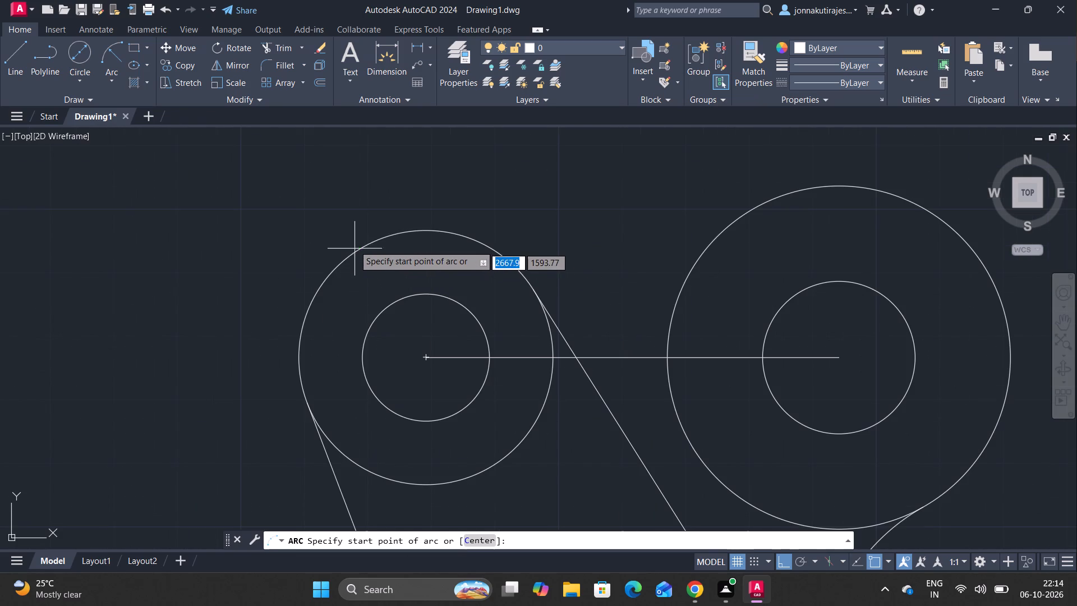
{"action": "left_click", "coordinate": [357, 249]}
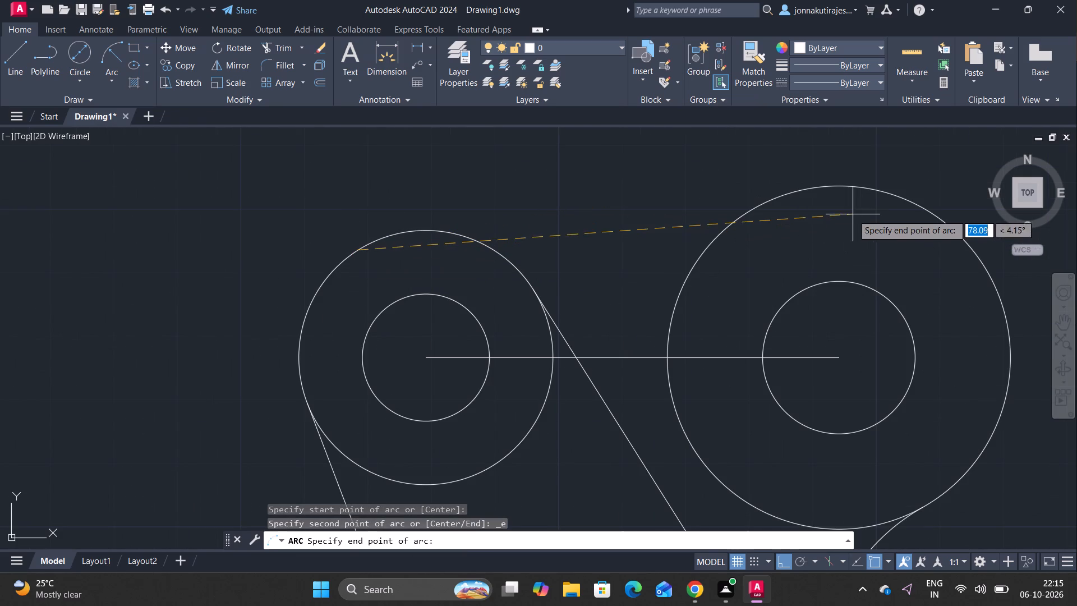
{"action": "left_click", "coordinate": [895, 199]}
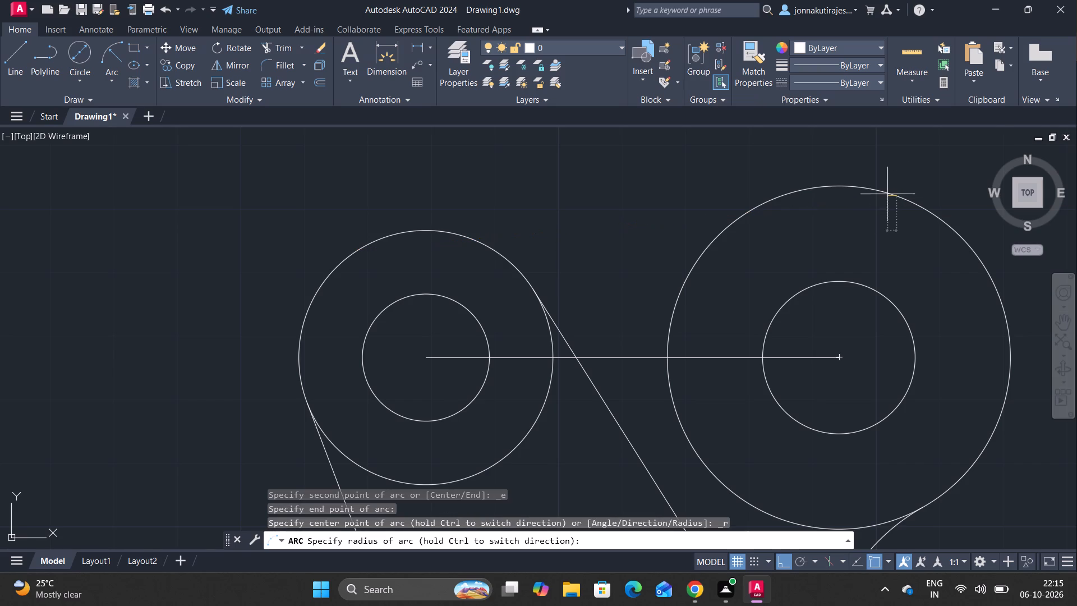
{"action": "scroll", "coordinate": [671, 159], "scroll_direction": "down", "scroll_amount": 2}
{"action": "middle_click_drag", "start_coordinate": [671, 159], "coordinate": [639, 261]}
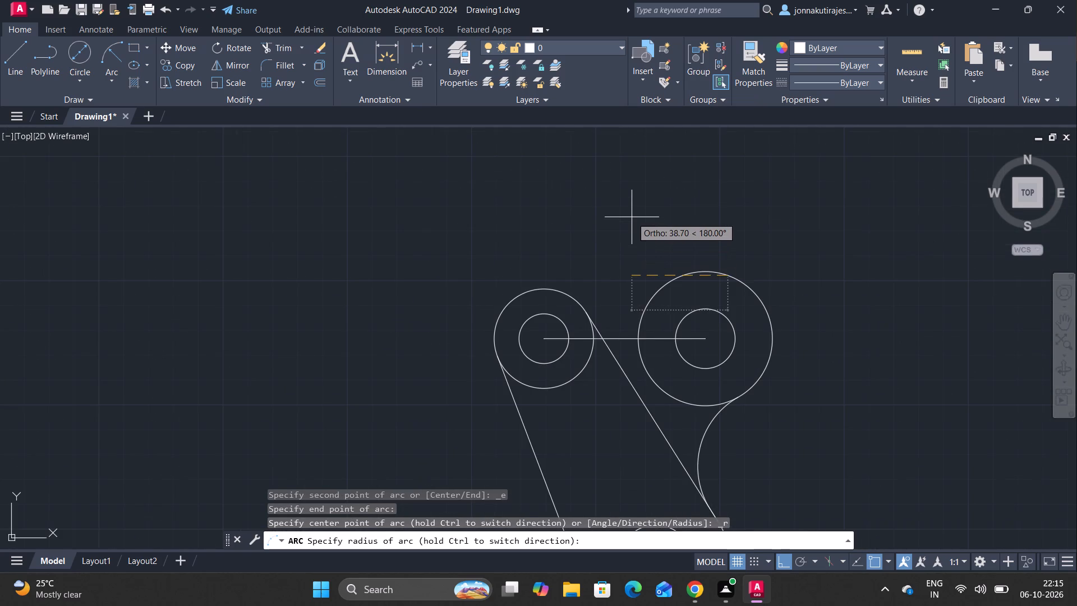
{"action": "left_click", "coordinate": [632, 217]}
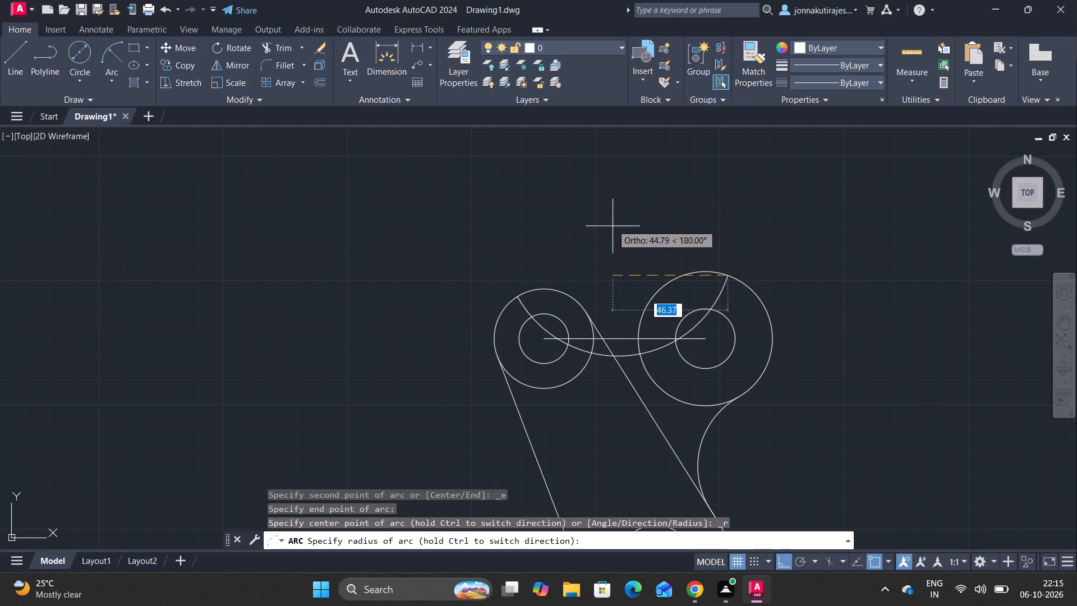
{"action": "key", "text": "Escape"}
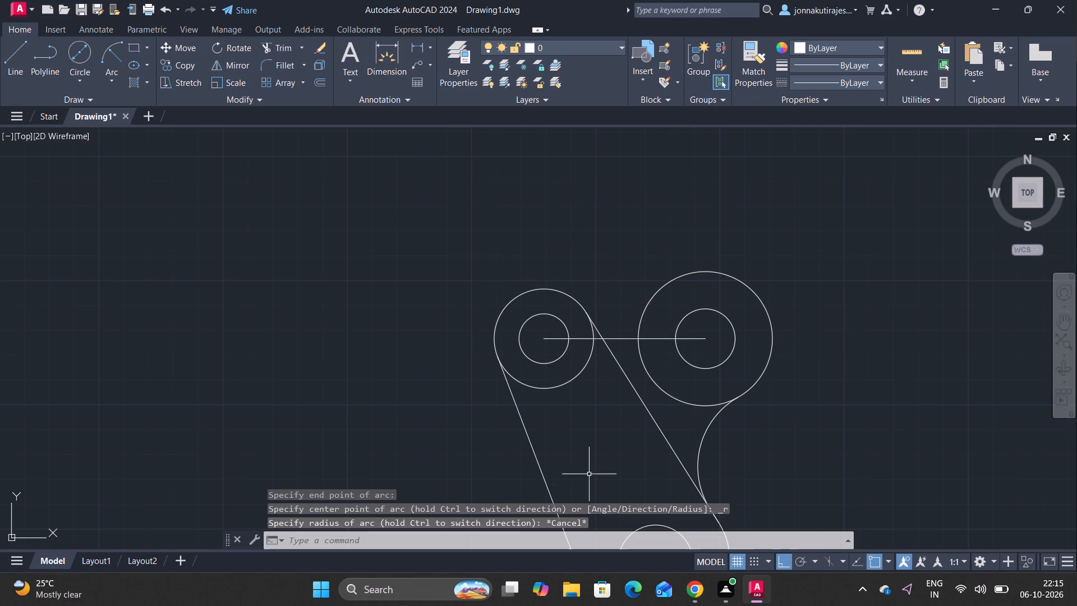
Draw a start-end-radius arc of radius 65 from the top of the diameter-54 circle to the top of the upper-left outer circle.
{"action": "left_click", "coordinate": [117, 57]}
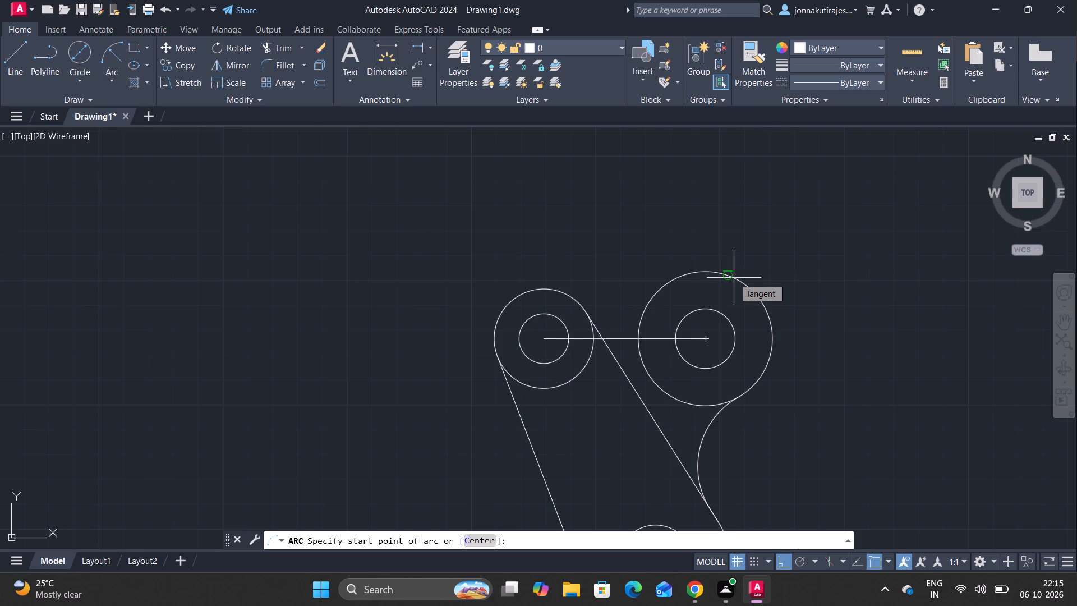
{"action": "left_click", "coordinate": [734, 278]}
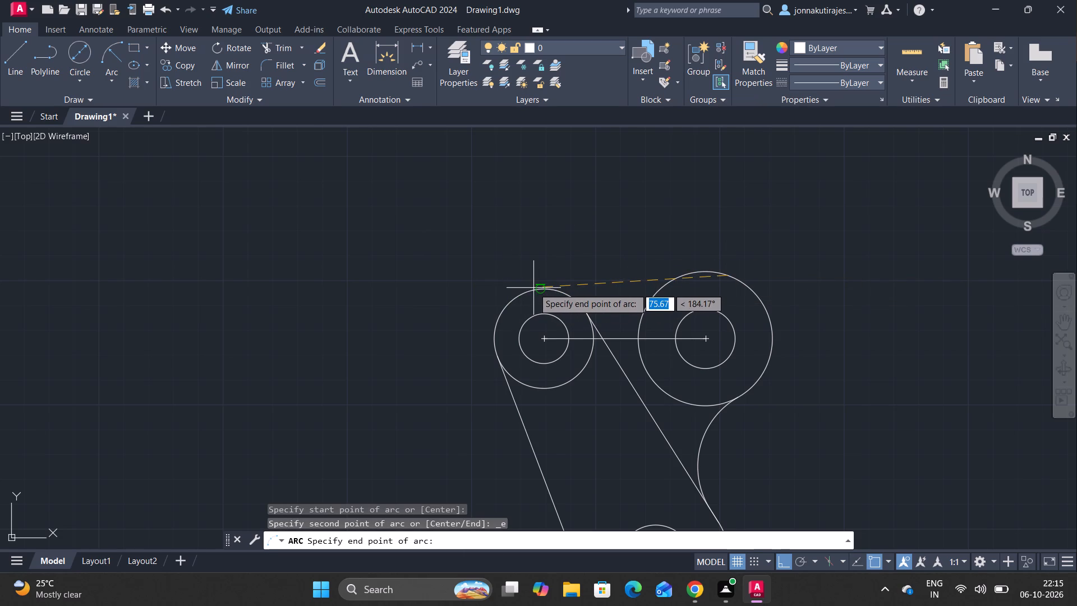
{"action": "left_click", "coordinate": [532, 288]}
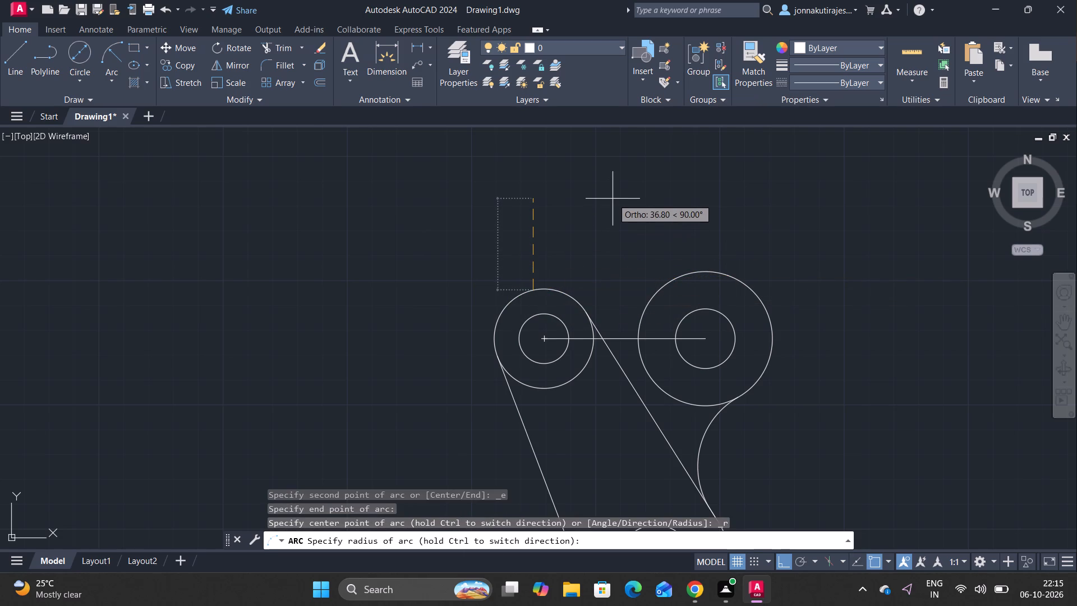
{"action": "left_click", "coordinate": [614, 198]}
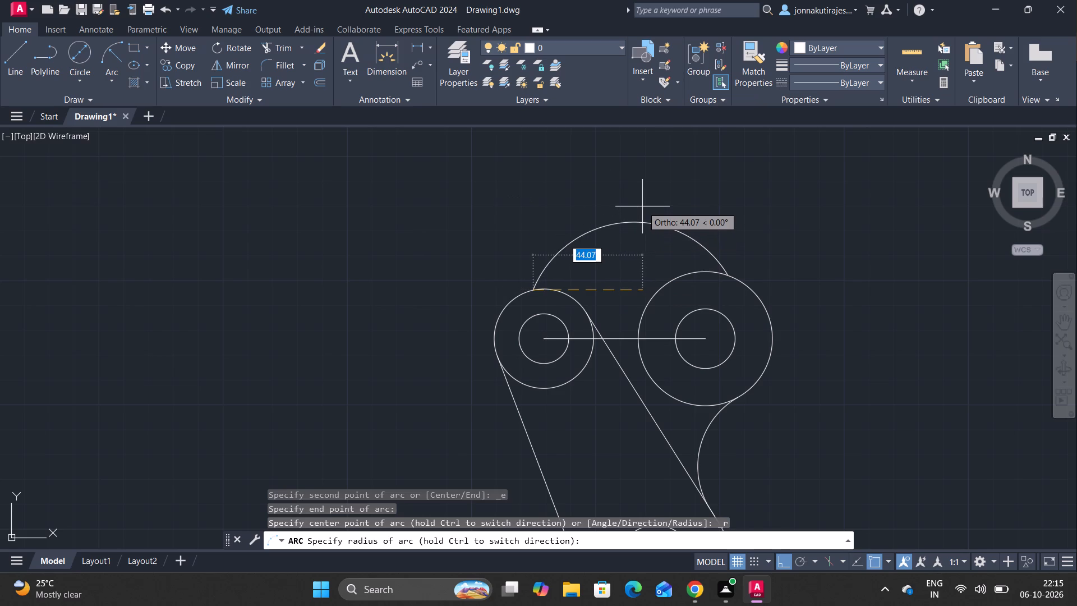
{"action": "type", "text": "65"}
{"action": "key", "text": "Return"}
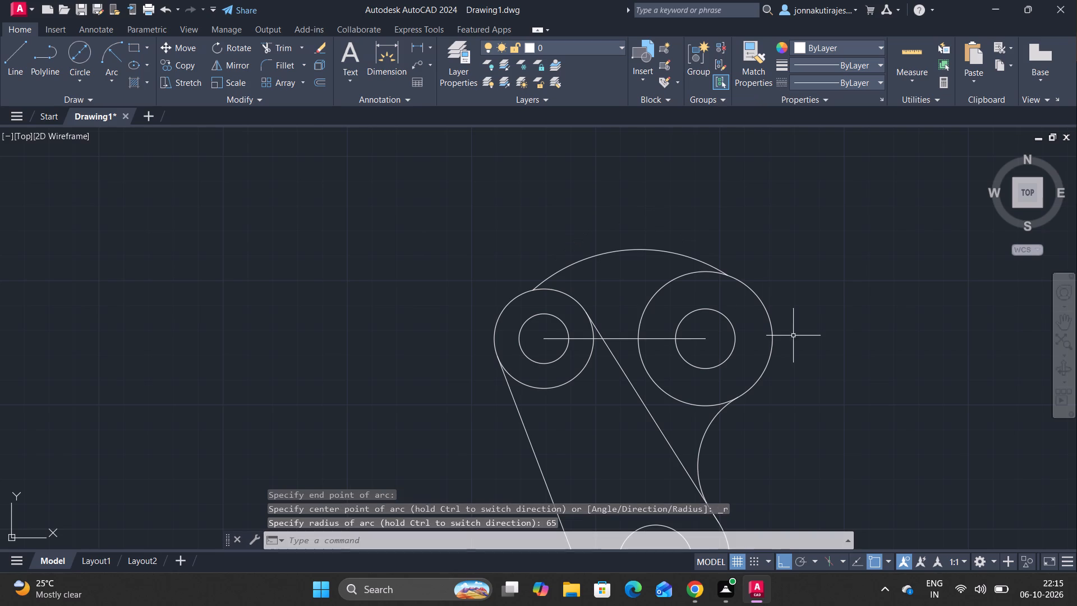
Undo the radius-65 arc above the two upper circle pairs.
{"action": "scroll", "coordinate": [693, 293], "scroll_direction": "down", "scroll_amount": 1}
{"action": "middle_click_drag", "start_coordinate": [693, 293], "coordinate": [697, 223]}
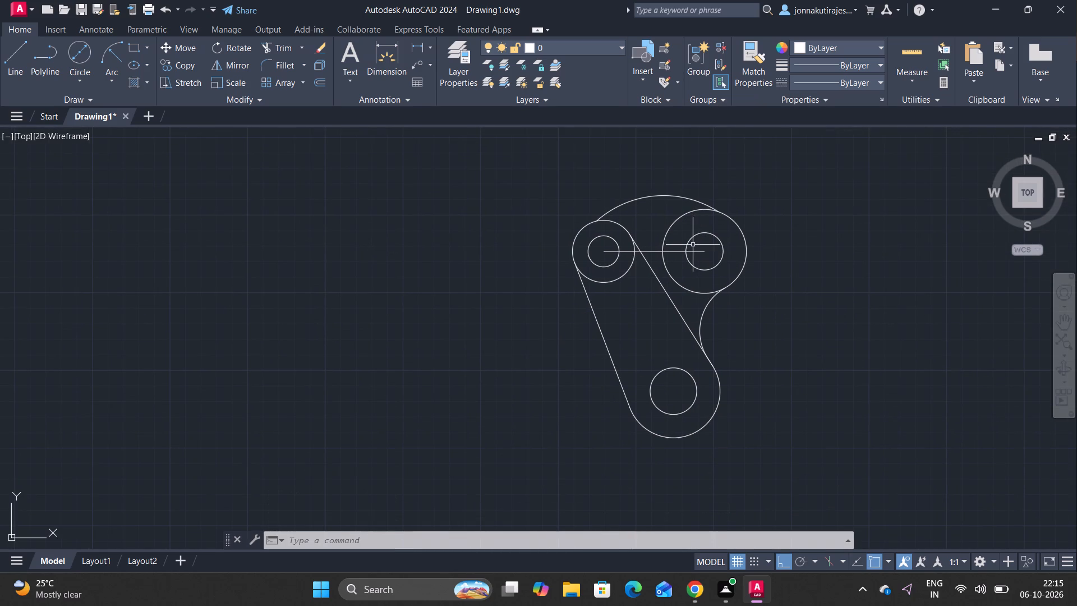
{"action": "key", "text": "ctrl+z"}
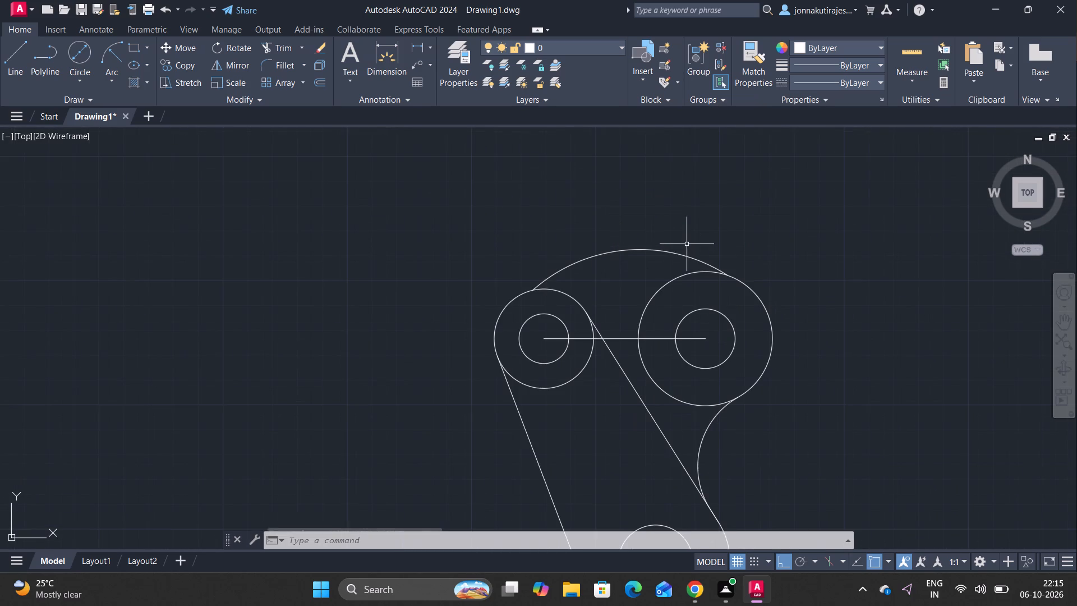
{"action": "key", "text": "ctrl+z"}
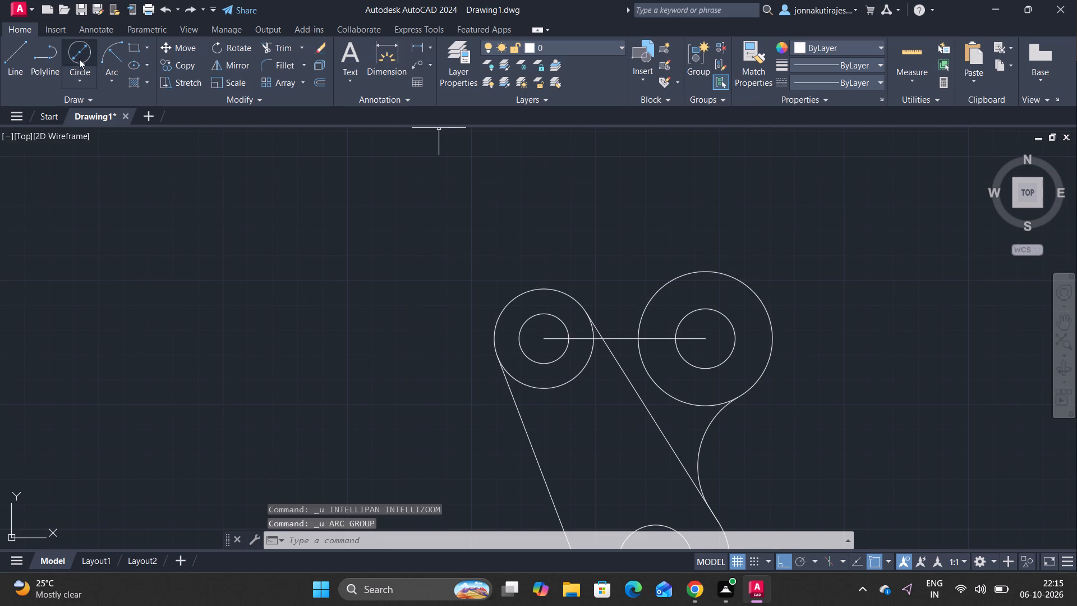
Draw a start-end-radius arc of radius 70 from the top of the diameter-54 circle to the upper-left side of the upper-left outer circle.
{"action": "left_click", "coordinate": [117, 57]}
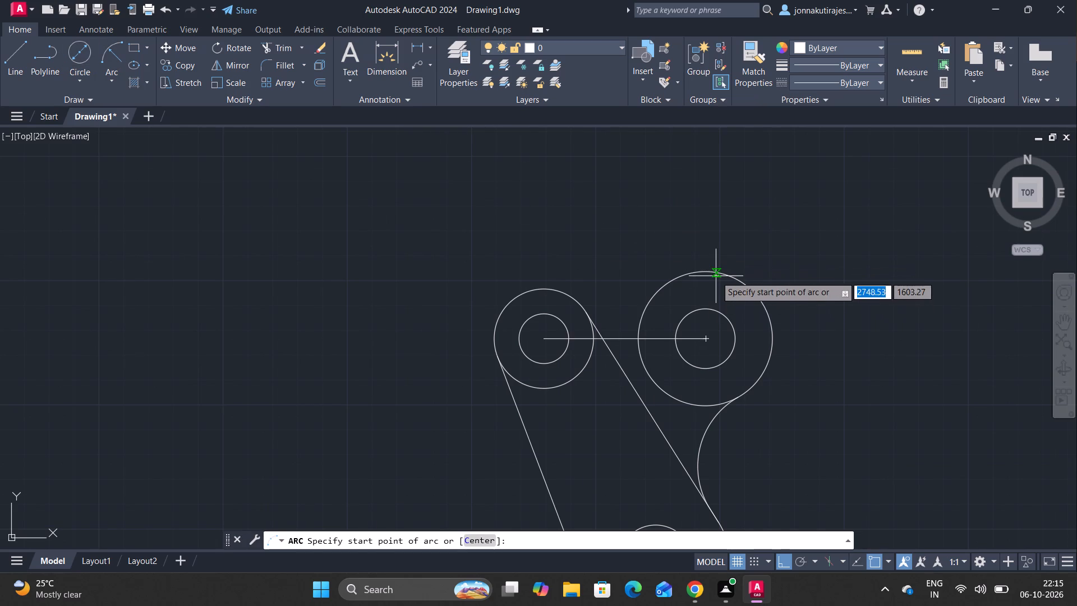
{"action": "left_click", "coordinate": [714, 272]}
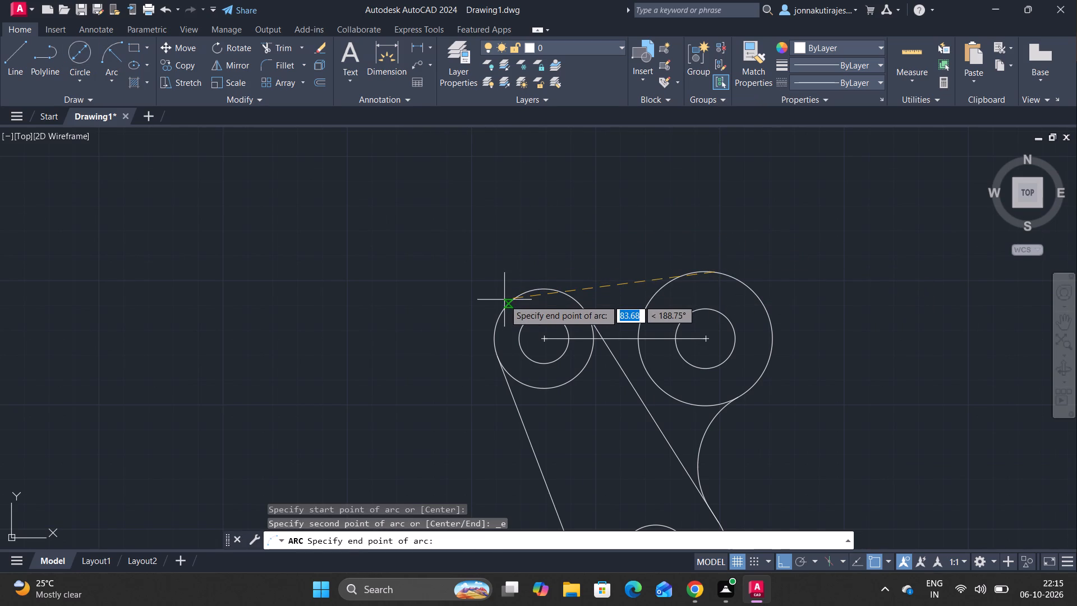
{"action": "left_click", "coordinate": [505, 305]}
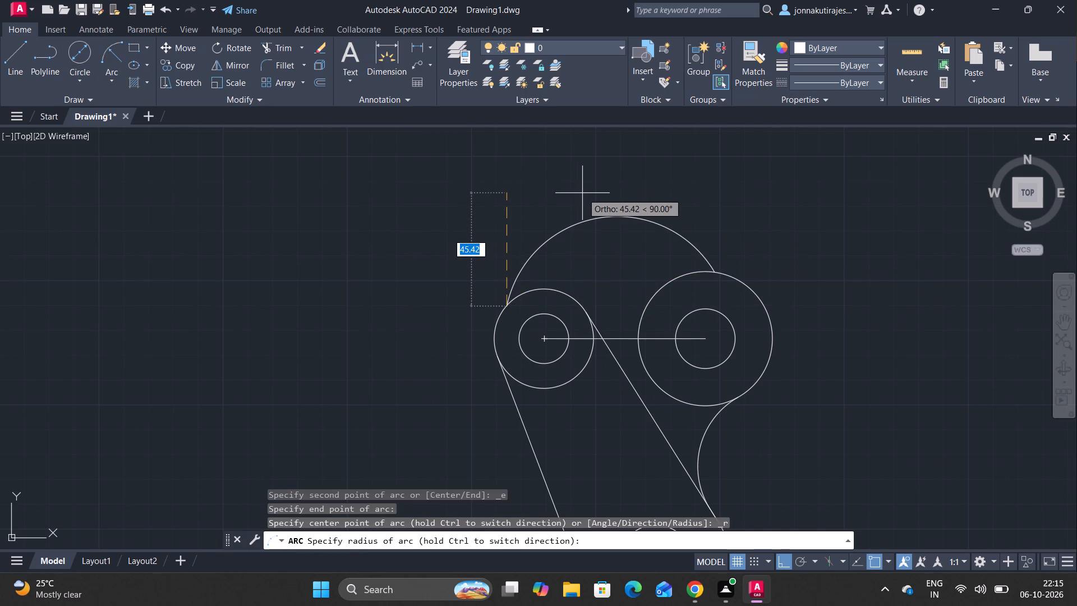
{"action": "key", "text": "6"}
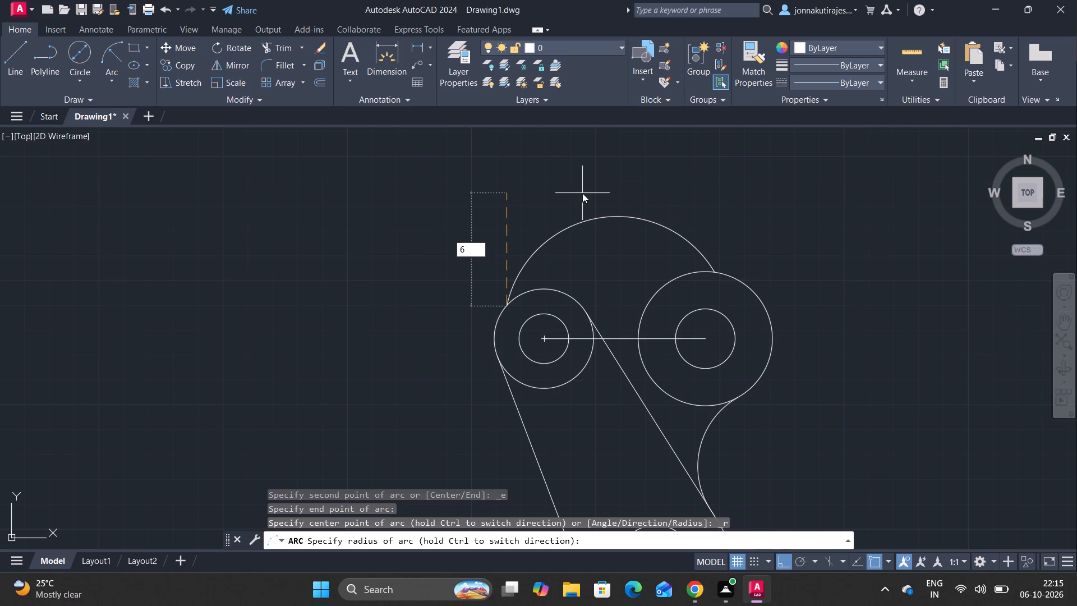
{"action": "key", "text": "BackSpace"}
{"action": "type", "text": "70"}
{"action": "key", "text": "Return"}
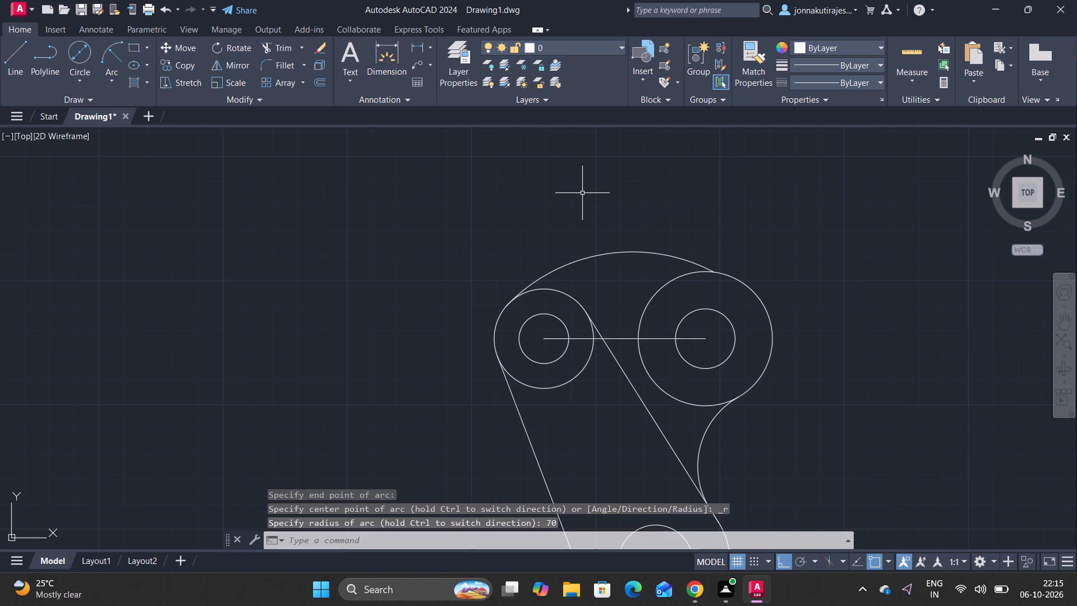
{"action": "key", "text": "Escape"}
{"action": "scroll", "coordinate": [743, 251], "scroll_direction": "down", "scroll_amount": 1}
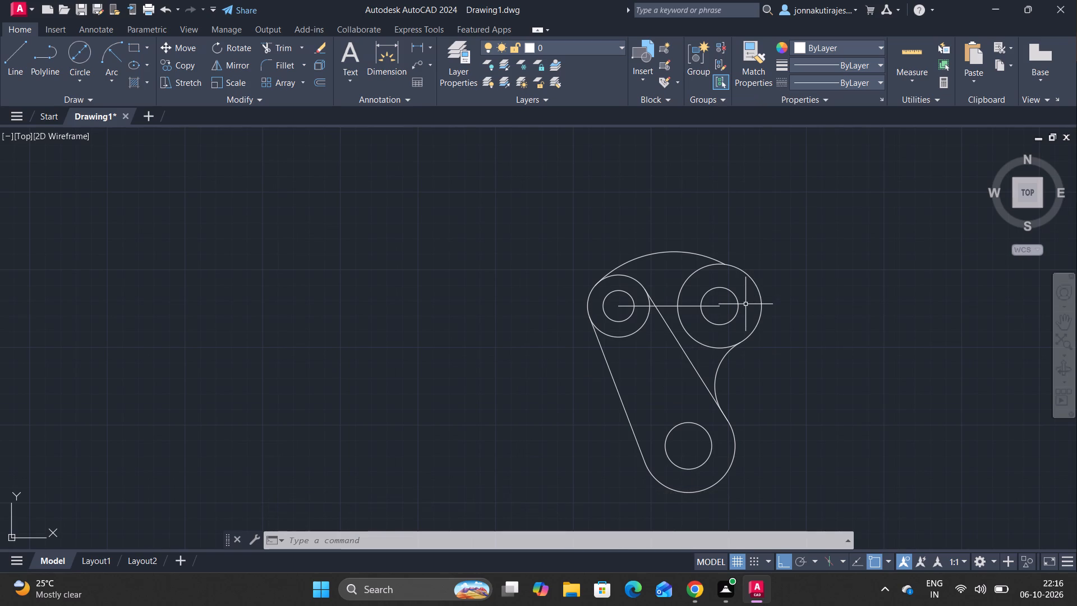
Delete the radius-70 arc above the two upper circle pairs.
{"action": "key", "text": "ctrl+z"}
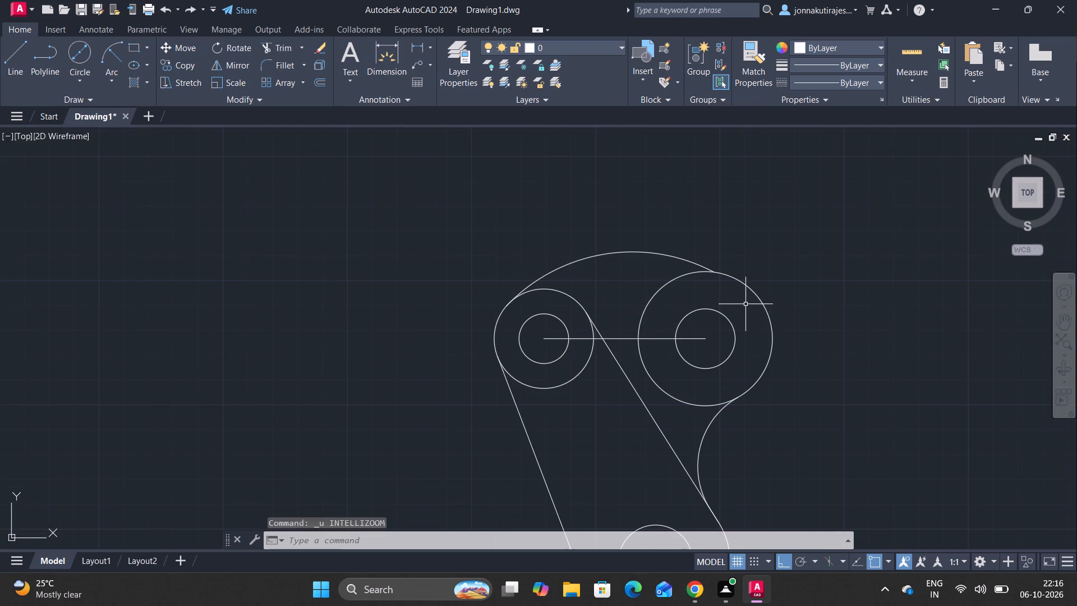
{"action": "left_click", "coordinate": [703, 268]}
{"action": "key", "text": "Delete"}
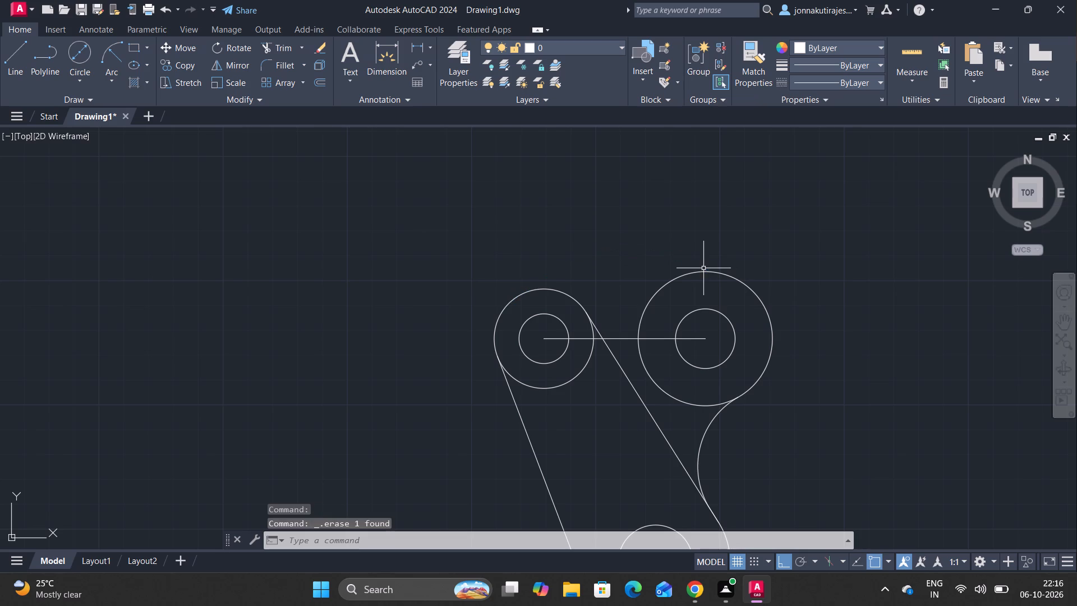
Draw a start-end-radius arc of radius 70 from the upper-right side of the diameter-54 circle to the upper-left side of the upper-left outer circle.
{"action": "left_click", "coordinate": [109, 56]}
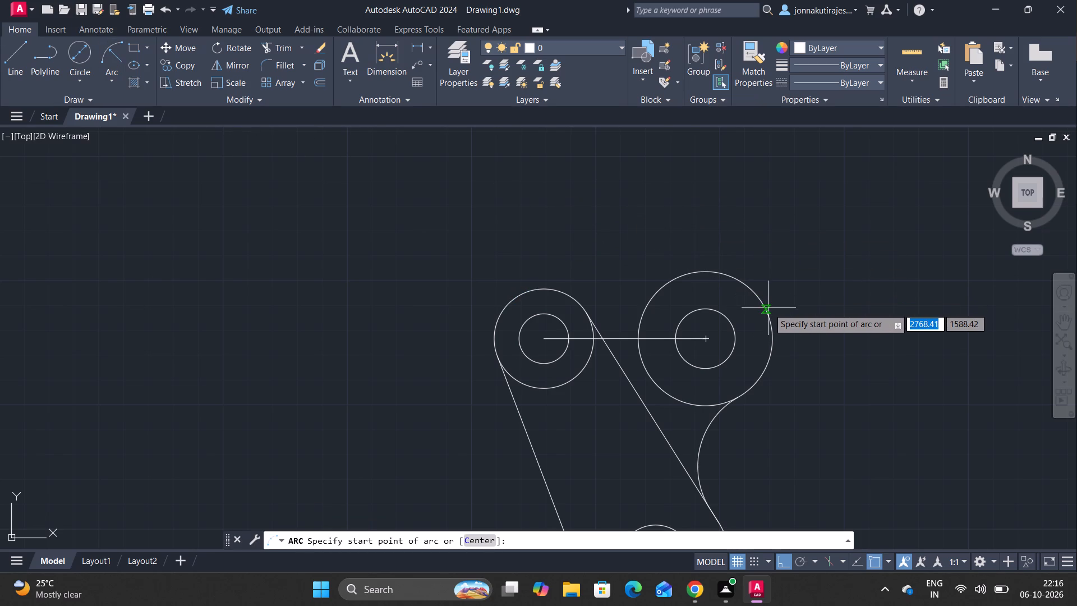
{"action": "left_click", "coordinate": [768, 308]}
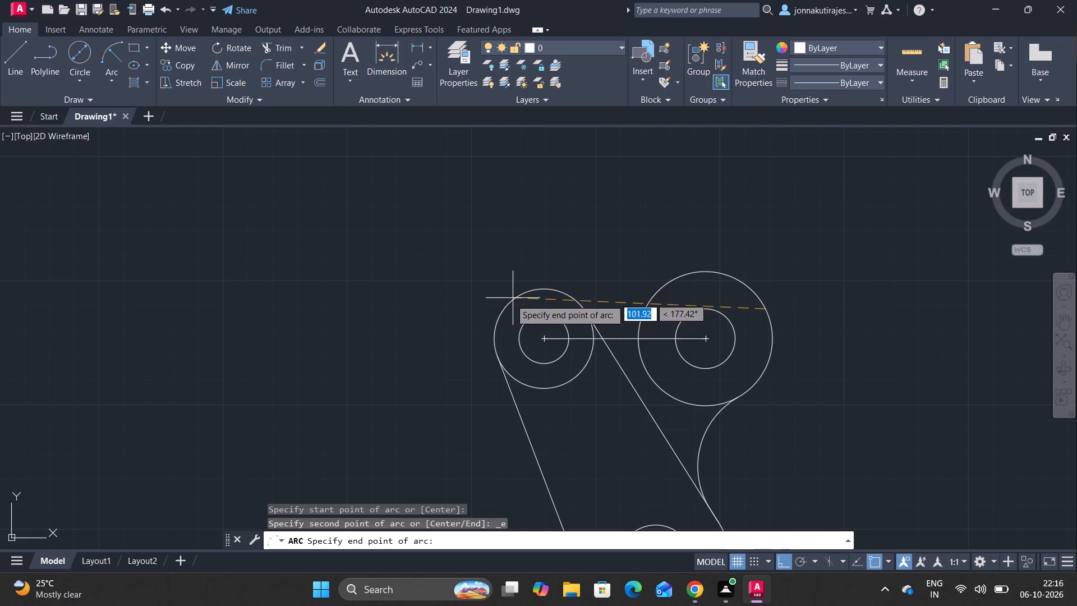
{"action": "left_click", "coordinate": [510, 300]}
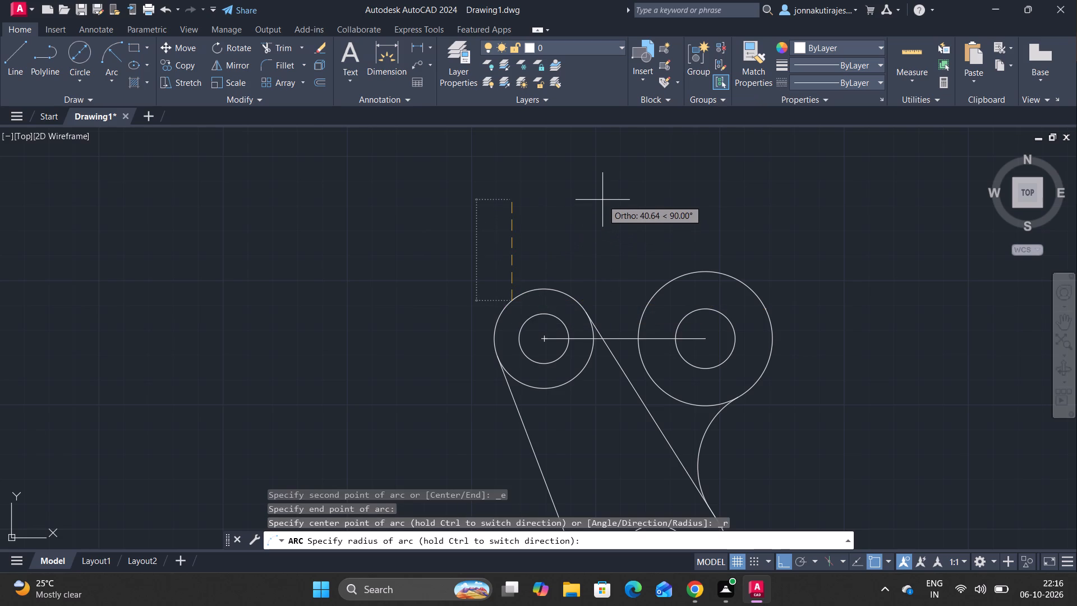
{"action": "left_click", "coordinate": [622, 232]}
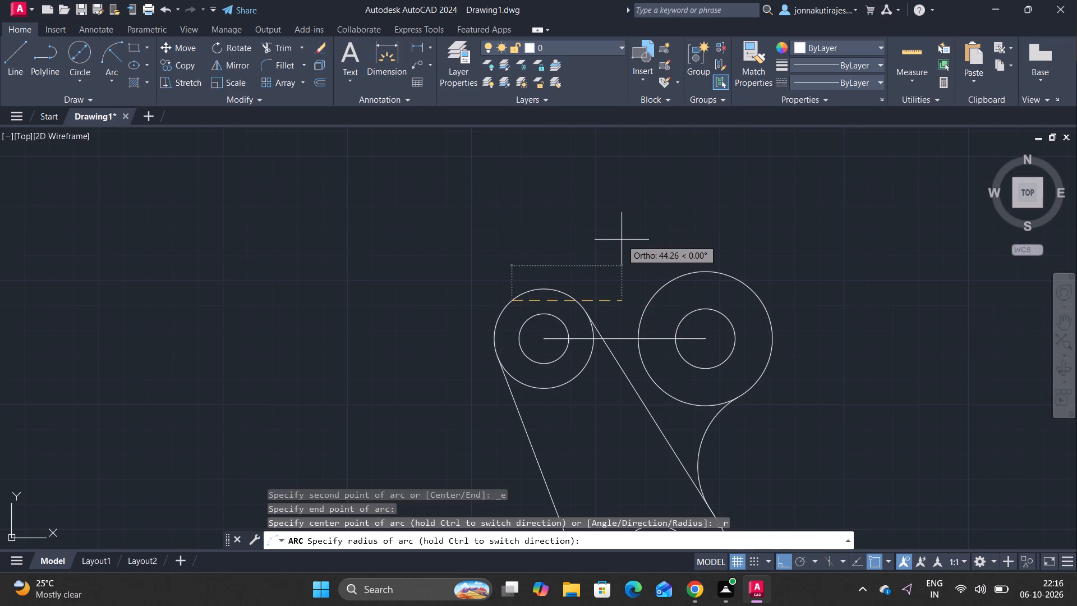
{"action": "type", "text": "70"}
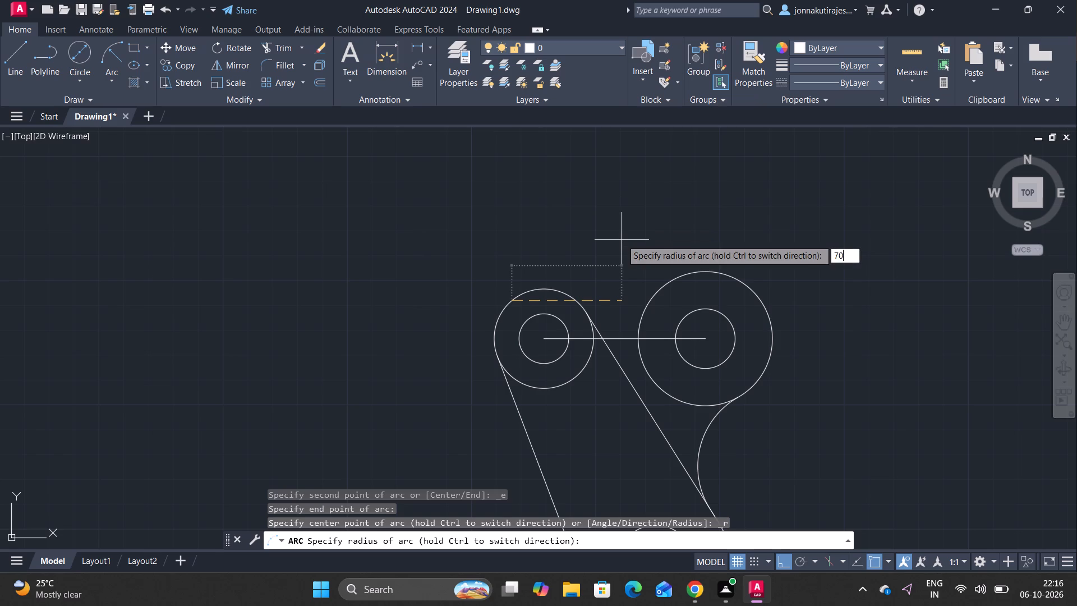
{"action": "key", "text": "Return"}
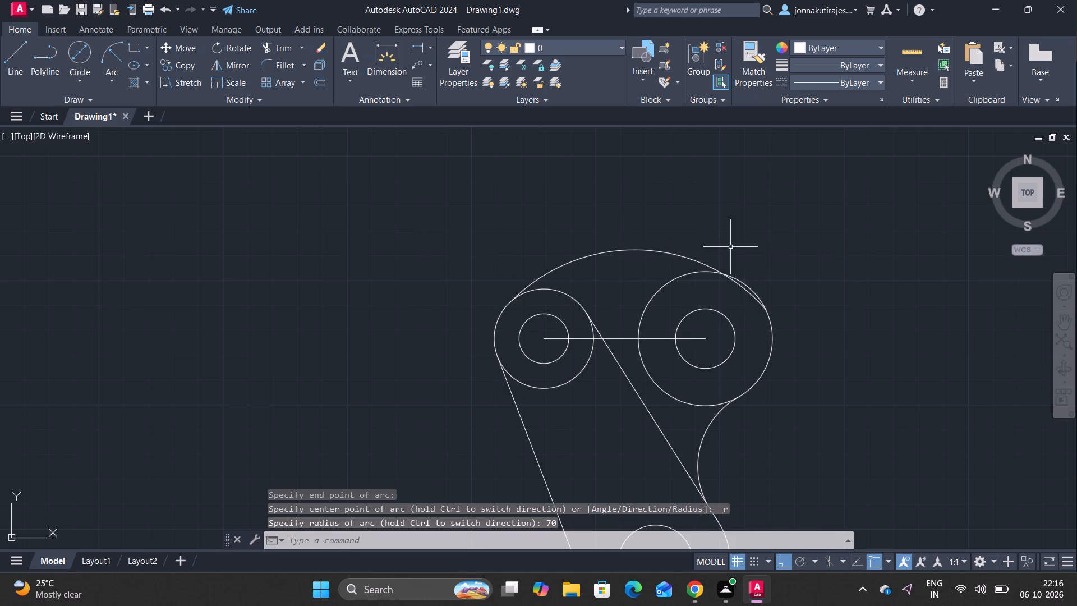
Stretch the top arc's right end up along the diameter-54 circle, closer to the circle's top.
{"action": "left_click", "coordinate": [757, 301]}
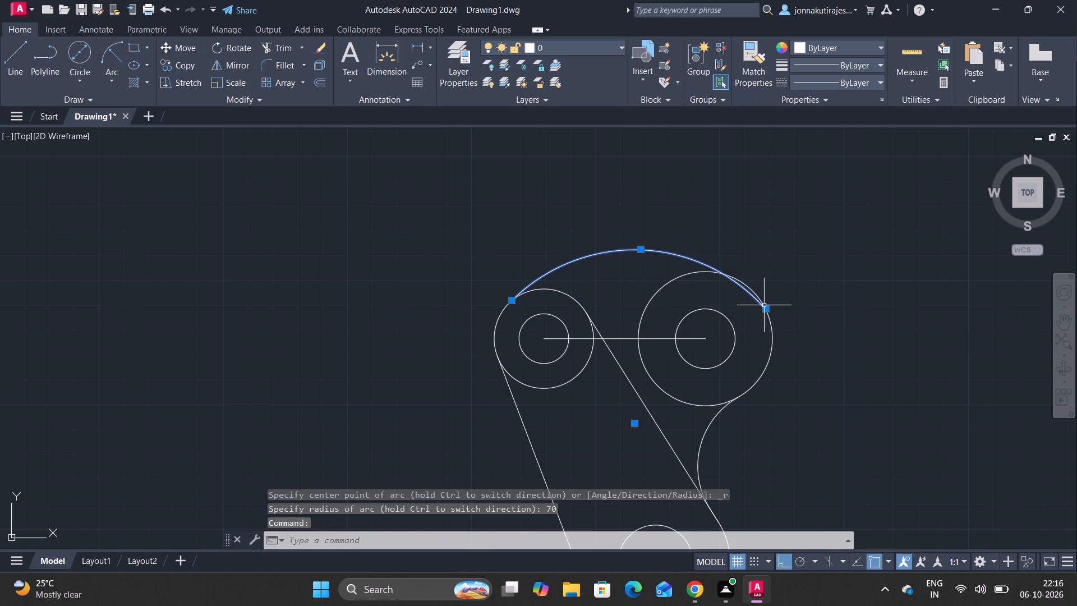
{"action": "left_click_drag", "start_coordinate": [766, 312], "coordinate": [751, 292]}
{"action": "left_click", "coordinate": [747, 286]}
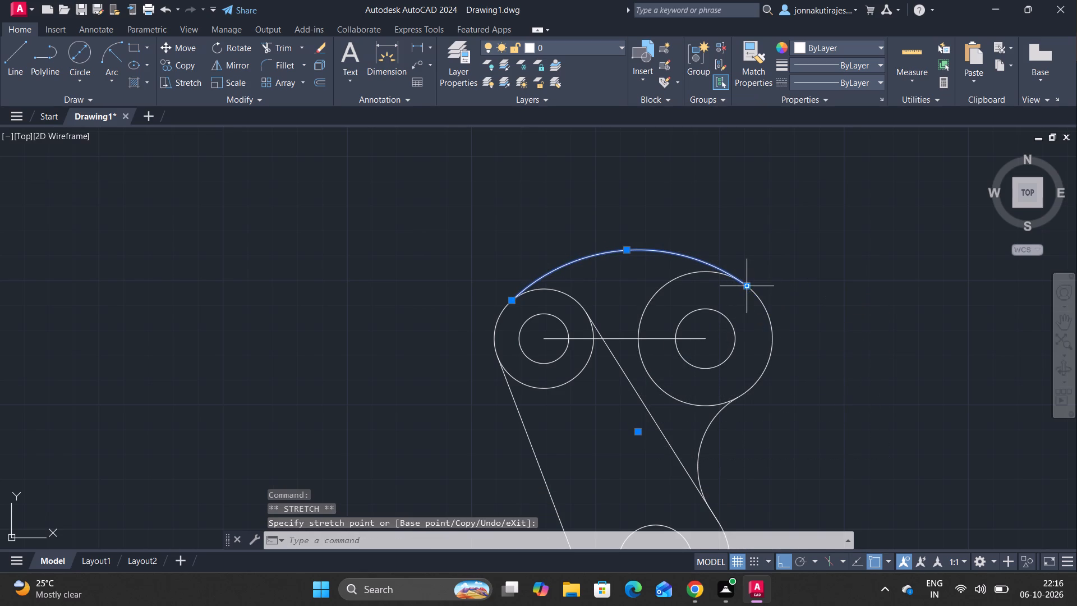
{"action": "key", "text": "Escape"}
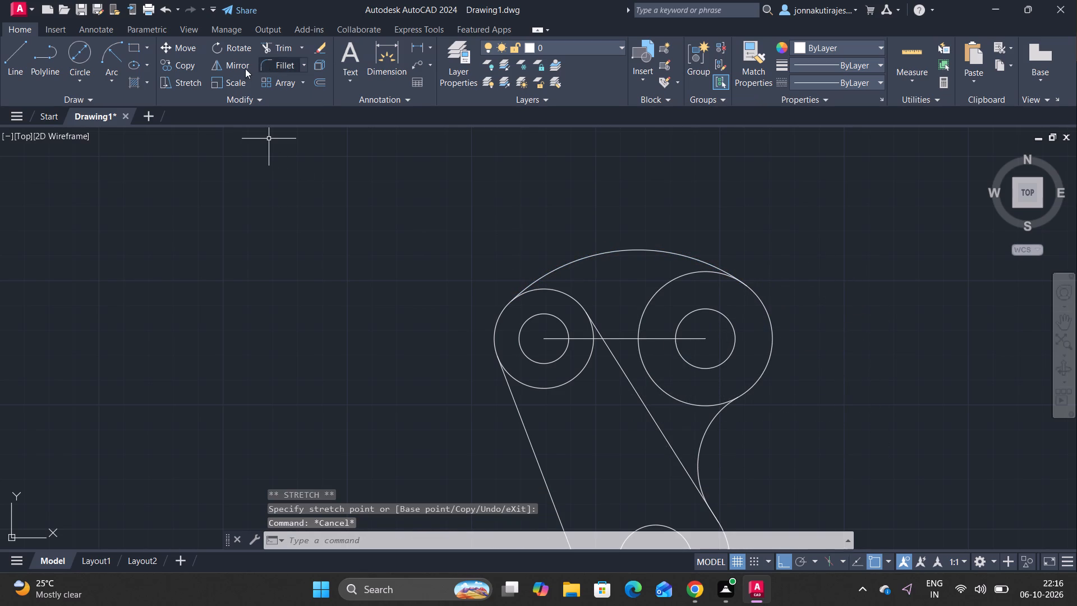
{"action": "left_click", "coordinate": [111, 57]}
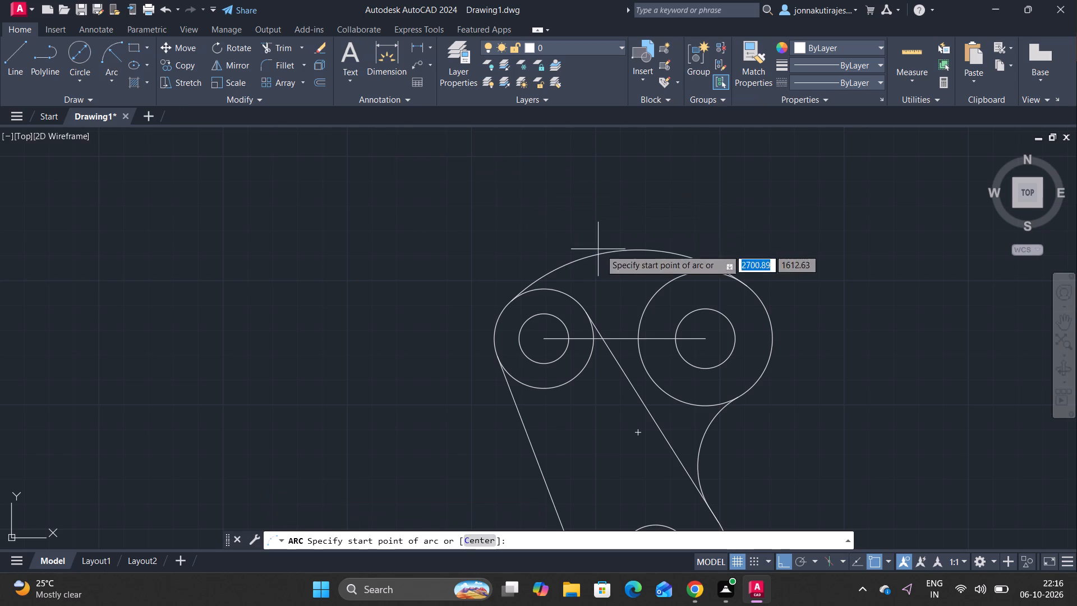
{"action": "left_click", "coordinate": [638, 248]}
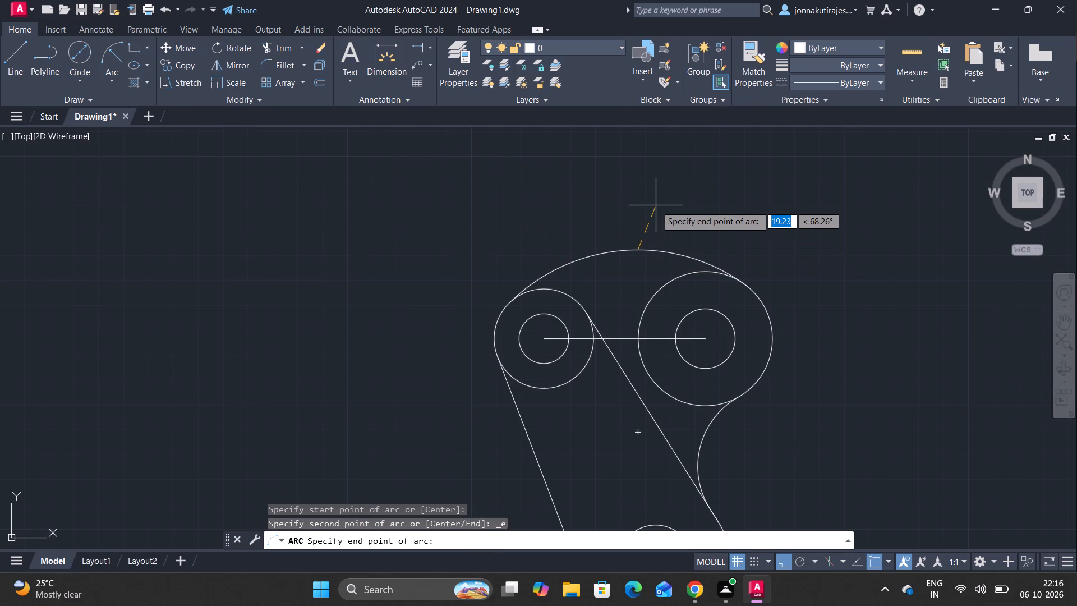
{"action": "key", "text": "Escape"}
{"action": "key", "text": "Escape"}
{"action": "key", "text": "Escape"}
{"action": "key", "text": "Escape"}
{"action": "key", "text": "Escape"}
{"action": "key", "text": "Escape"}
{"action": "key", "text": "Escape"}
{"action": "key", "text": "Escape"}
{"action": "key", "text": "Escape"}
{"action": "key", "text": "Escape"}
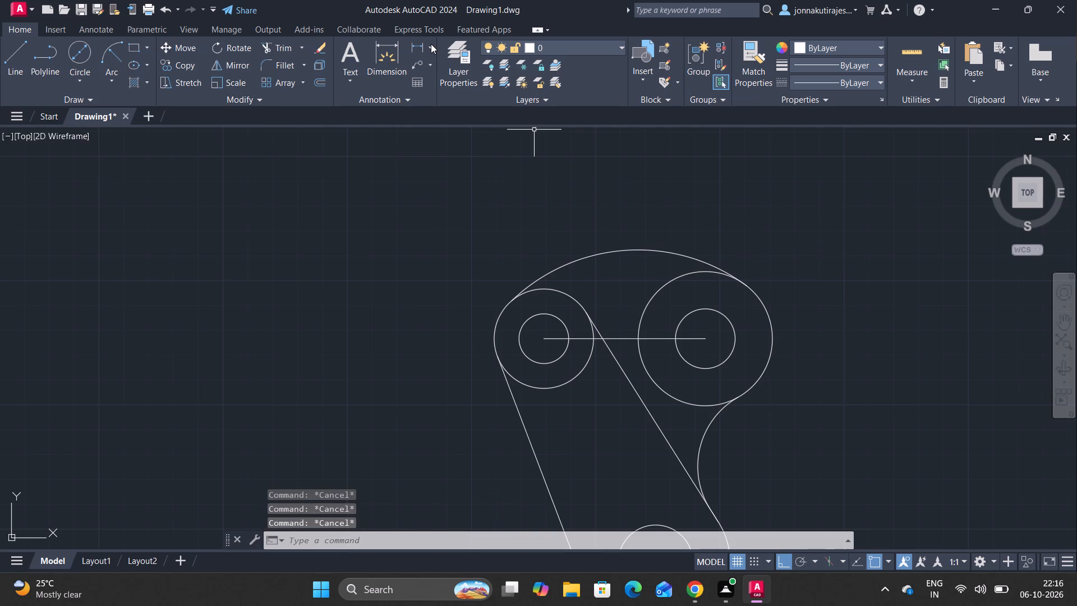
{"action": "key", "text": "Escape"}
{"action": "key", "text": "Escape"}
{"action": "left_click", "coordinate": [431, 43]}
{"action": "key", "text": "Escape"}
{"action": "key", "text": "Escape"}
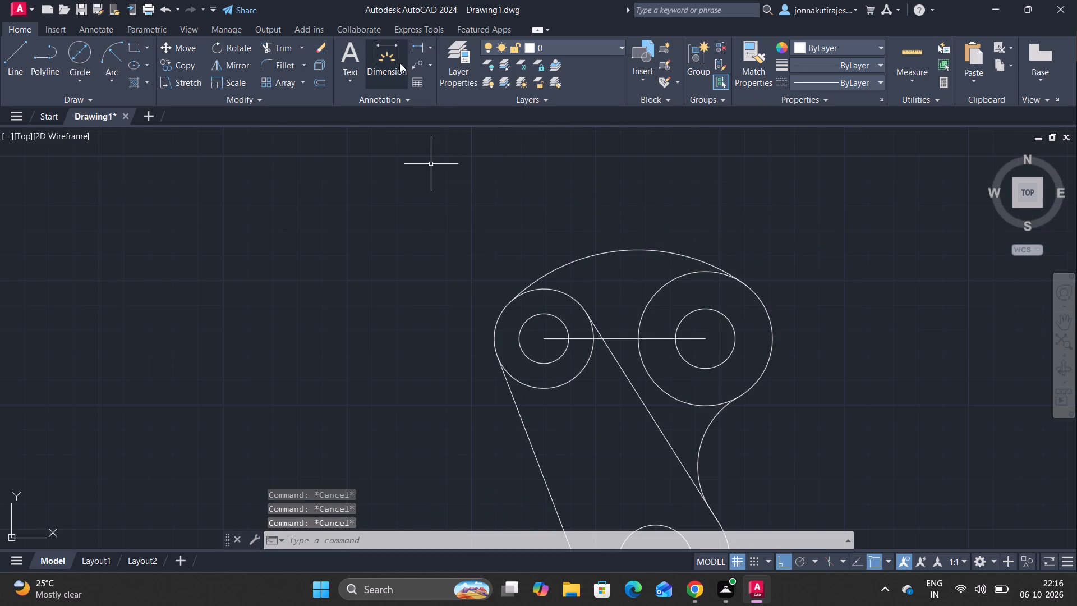
Check the radius of the stretched top arc with a radius dimension, without placing the dimension.
{"action": "left_click", "coordinate": [425, 48]}
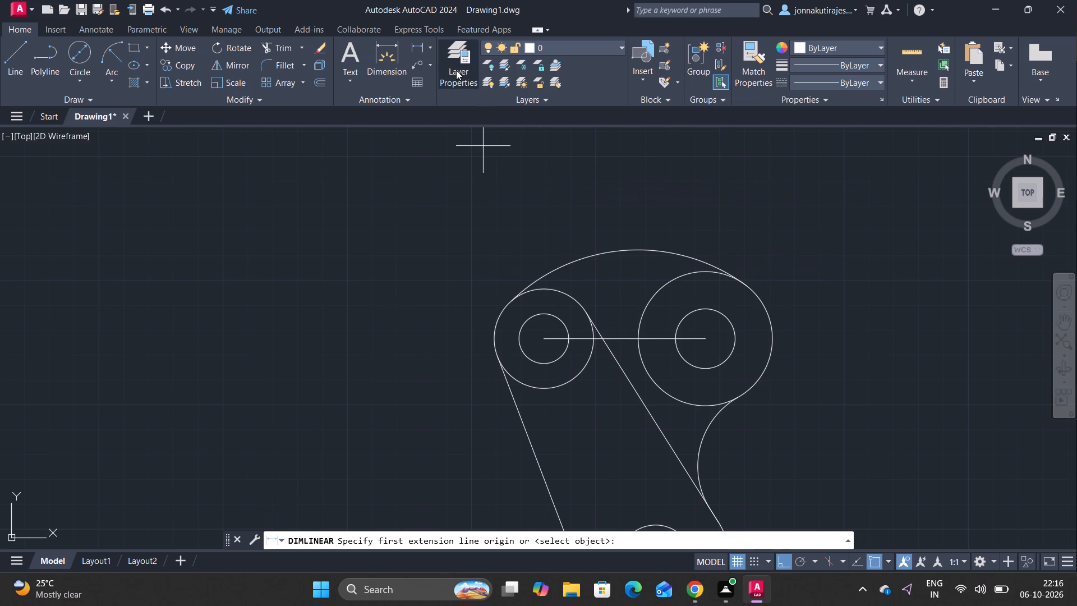
{"action": "left_click", "coordinate": [429, 53]}
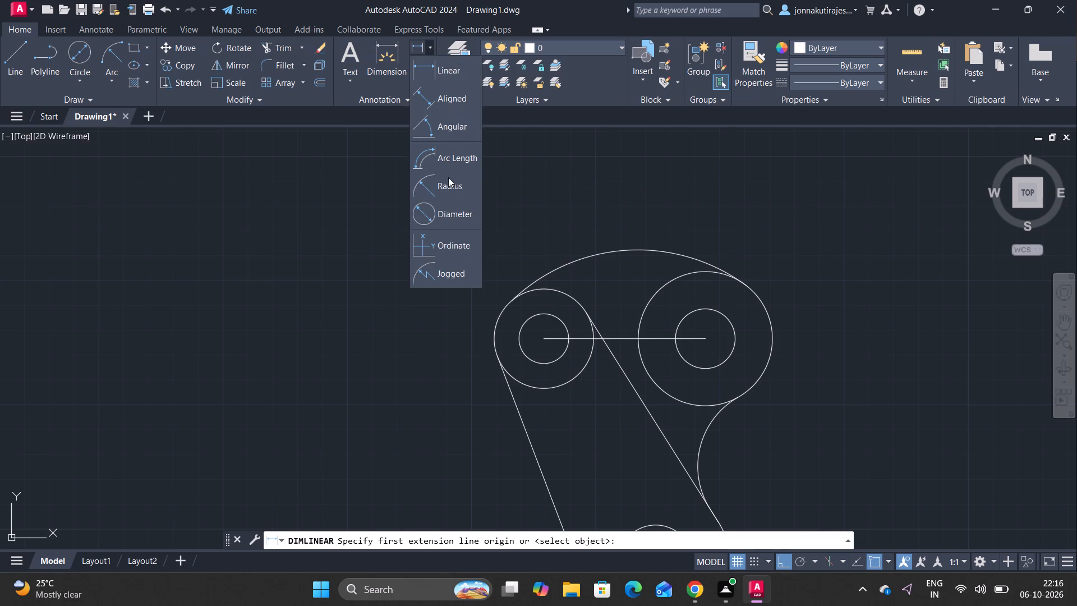
{"action": "left_click", "coordinate": [450, 184]}
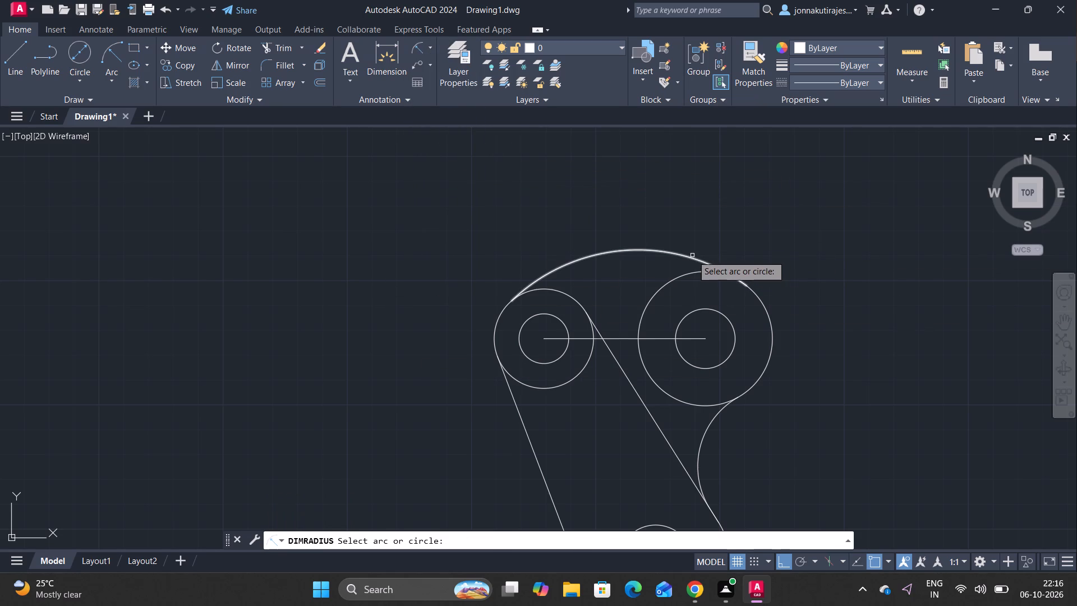
{"action": "left_click", "coordinate": [692, 255]}
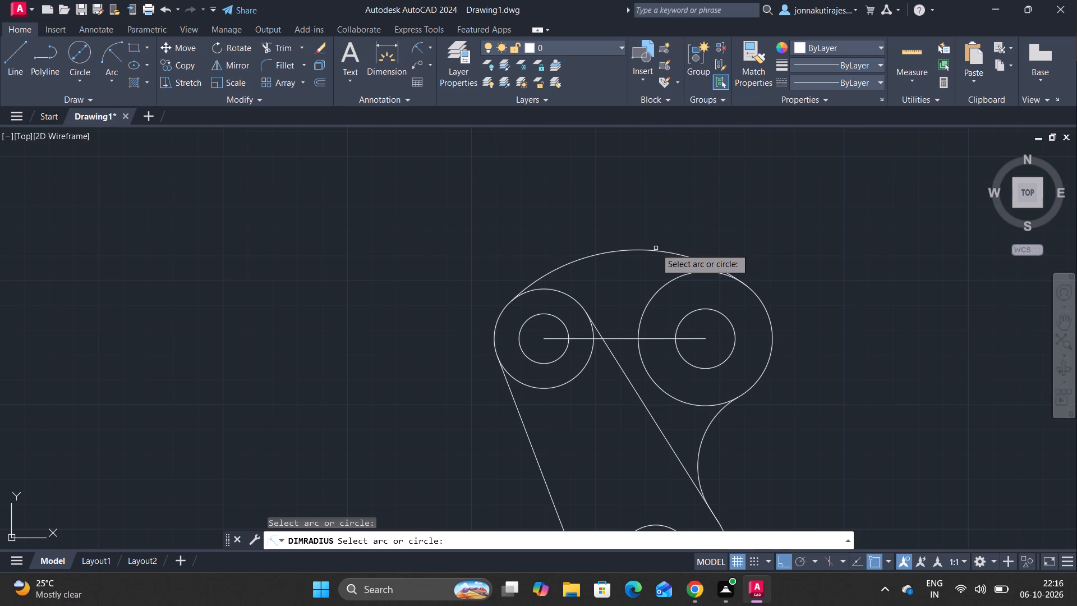
{"action": "left_click", "coordinate": [656, 253]}
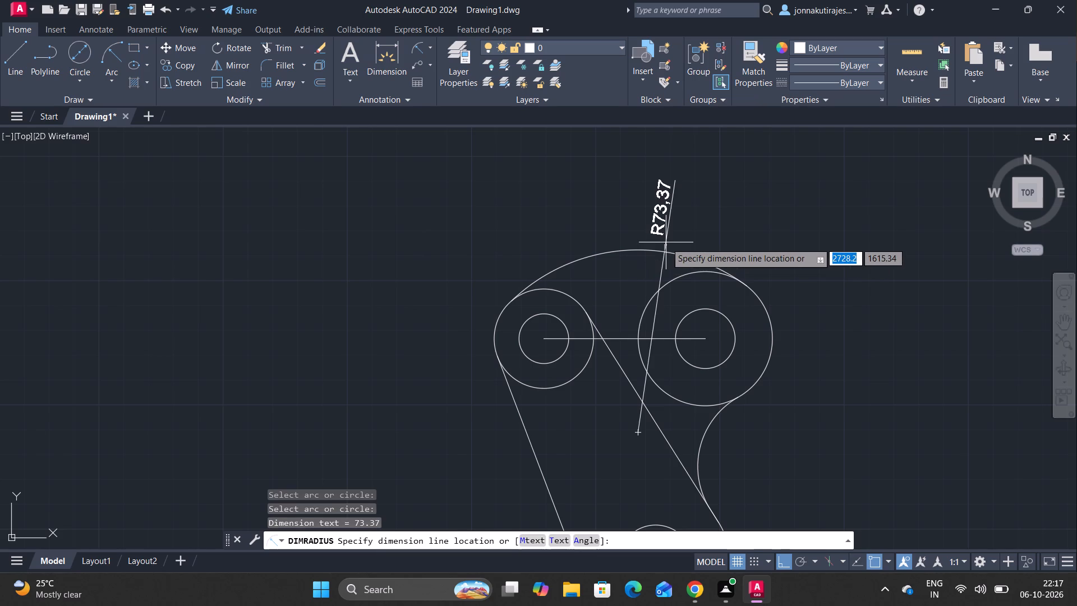
{"action": "key", "text": "Escape"}
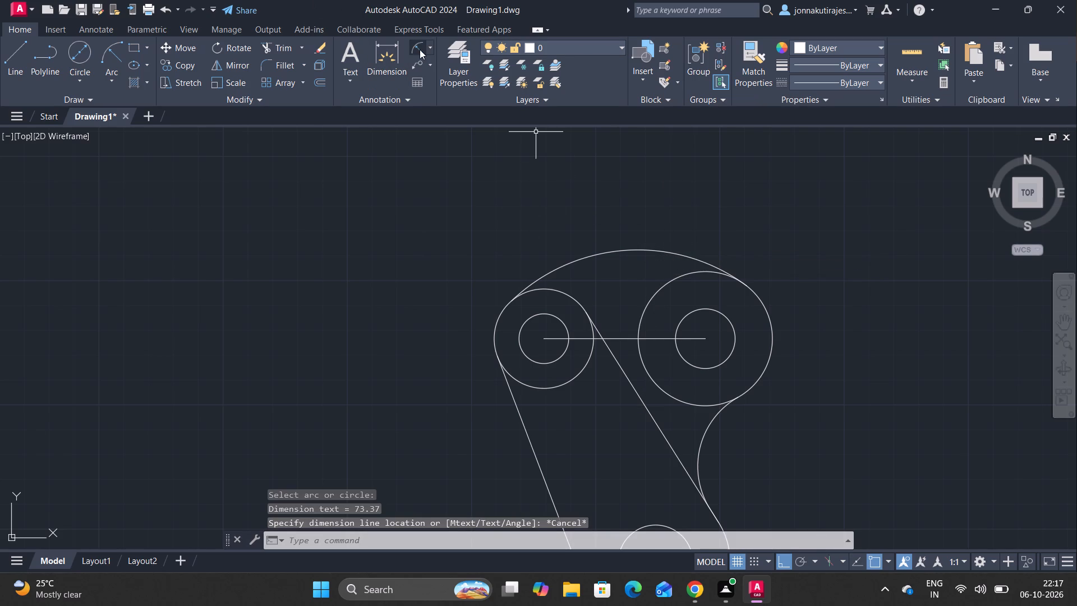
{"action": "left_click", "coordinate": [420, 49]}
{"action": "left_click", "coordinate": [641, 250]}
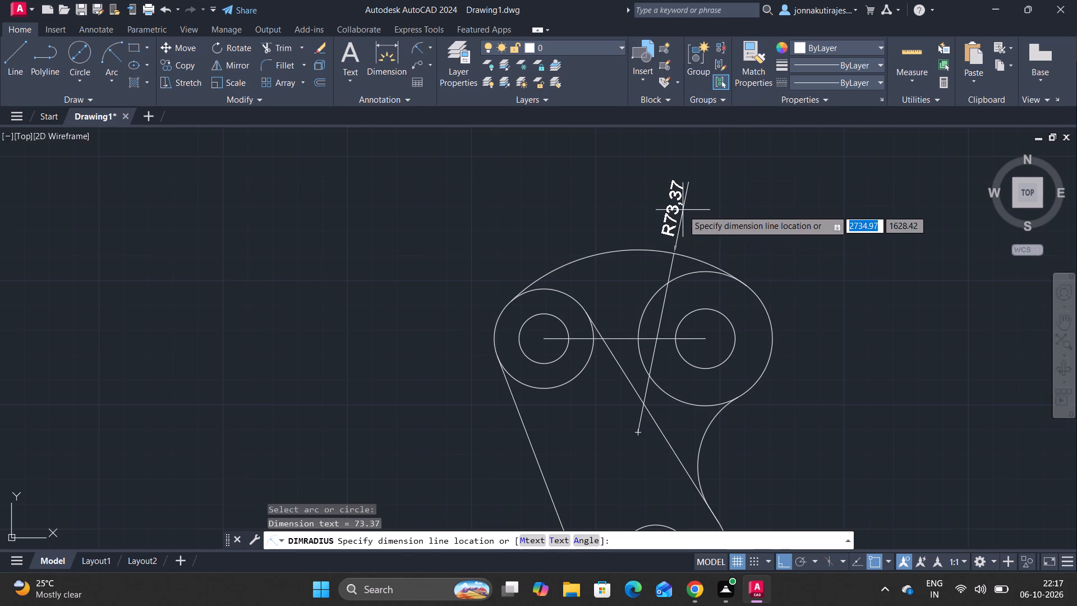
{"action": "key", "text": "Escape"}
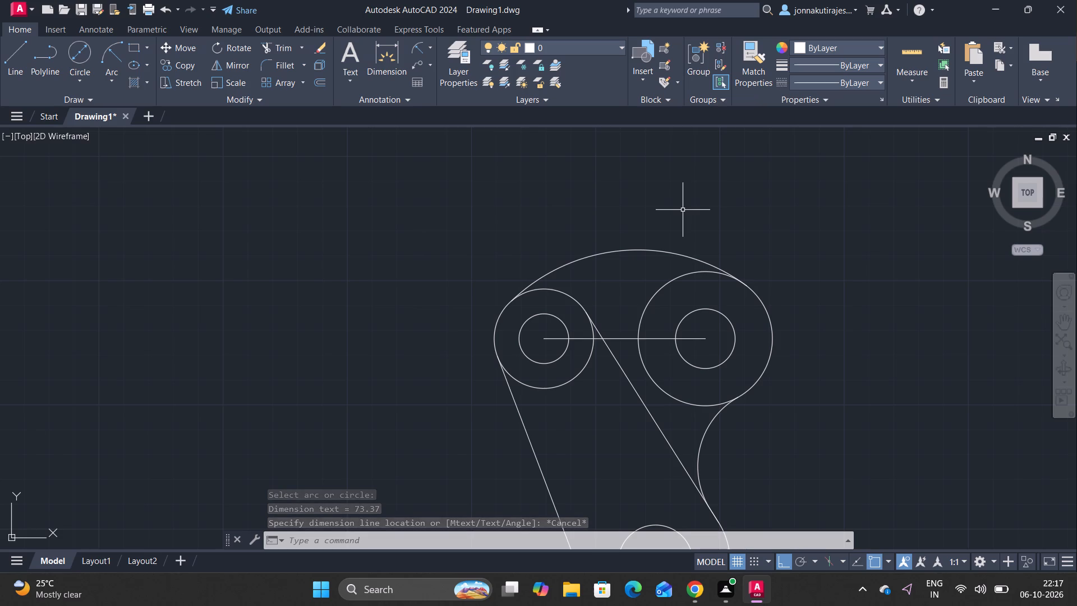
{"action": "key", "text": "Escape"}
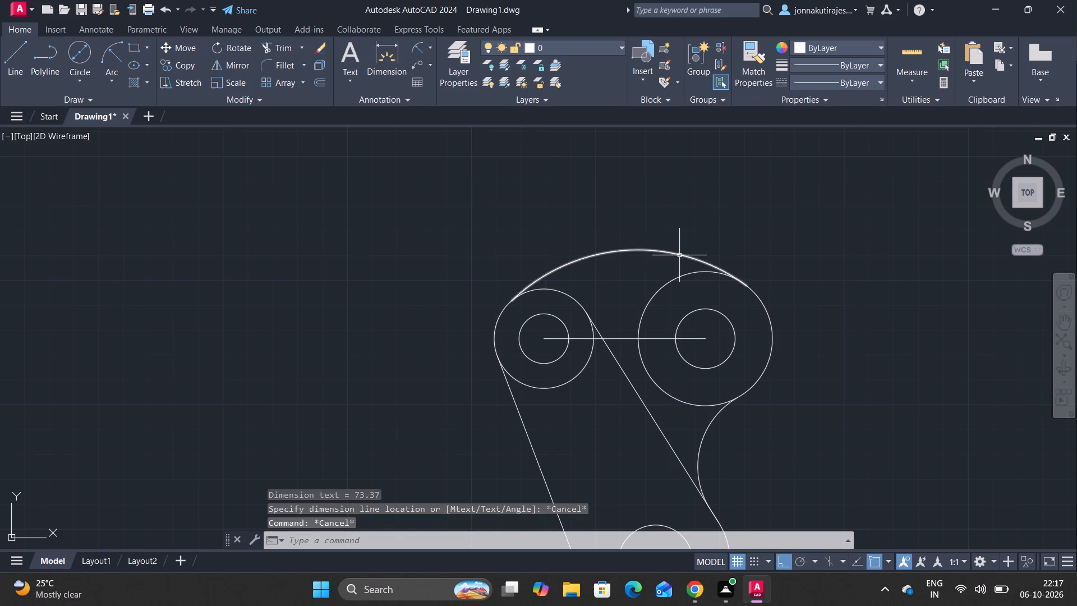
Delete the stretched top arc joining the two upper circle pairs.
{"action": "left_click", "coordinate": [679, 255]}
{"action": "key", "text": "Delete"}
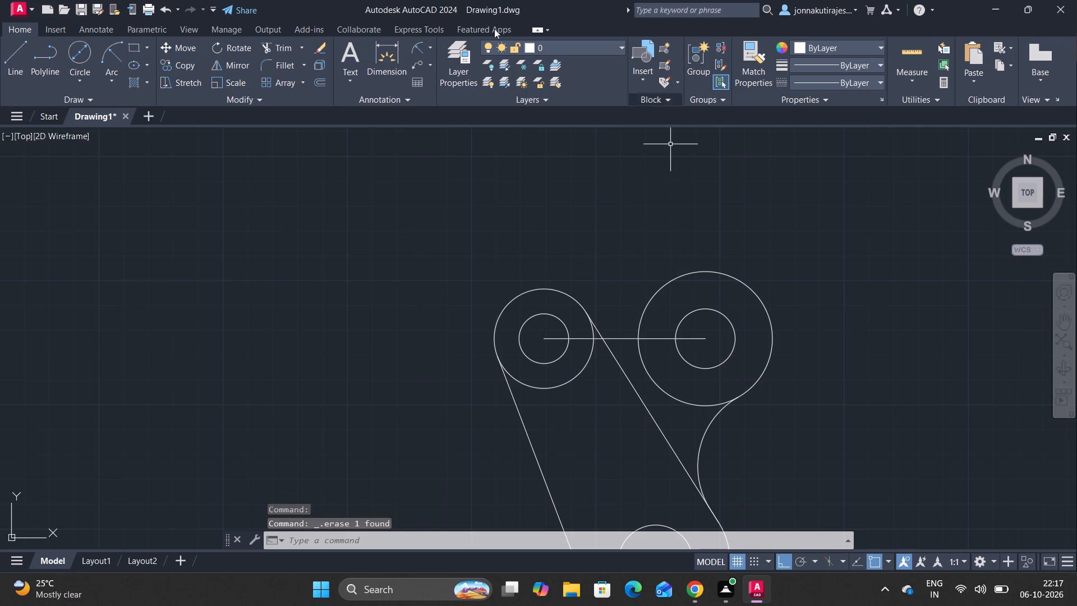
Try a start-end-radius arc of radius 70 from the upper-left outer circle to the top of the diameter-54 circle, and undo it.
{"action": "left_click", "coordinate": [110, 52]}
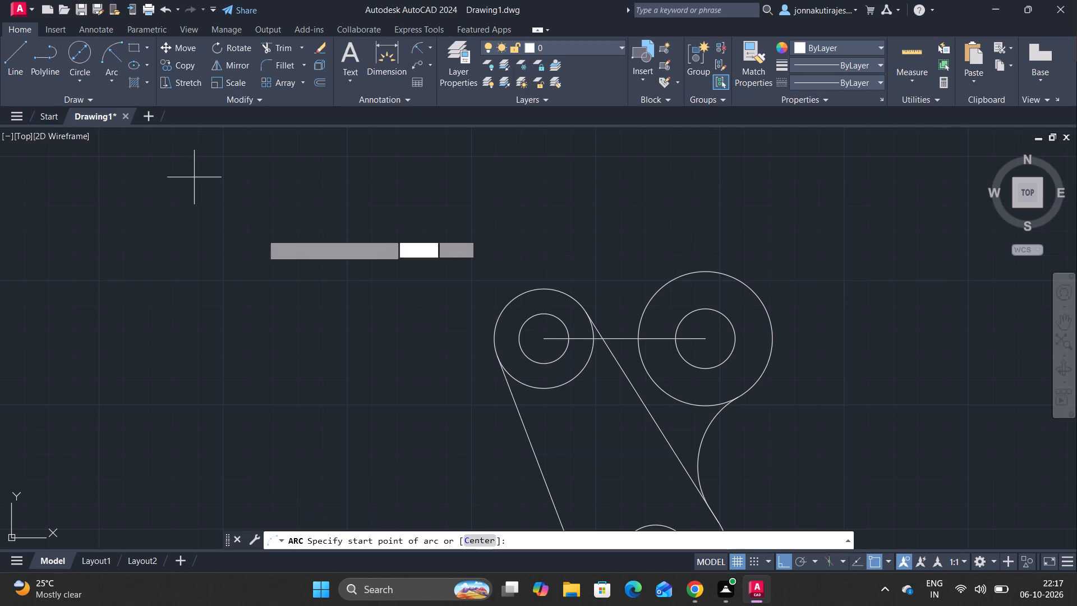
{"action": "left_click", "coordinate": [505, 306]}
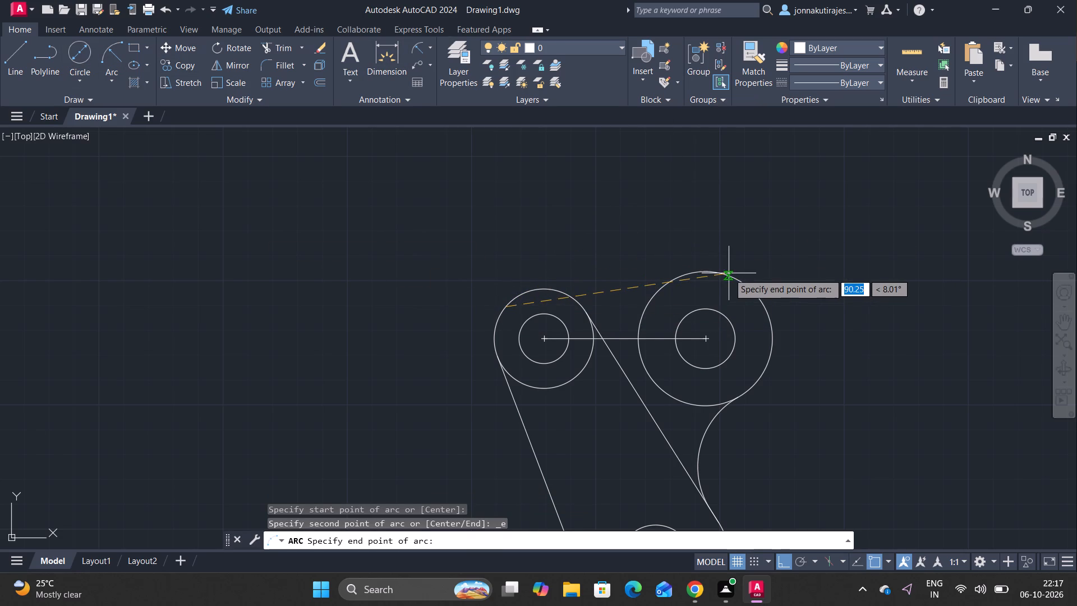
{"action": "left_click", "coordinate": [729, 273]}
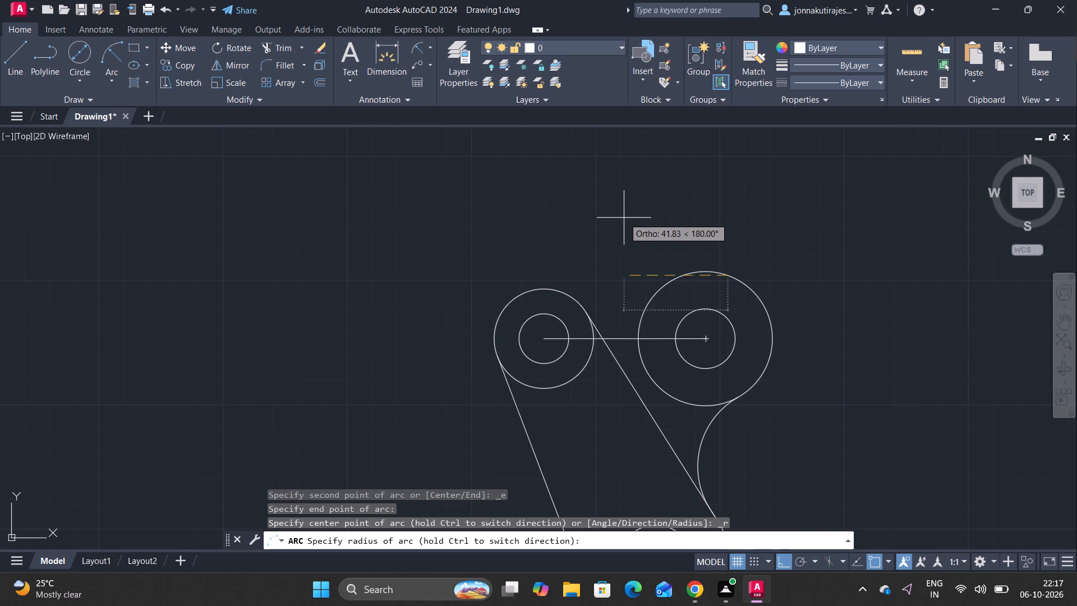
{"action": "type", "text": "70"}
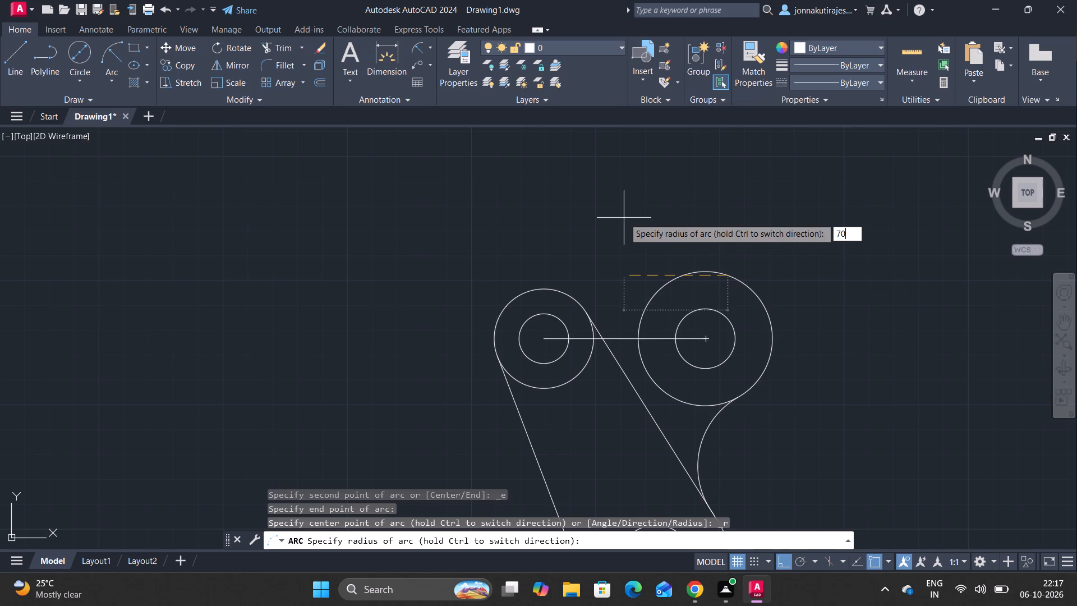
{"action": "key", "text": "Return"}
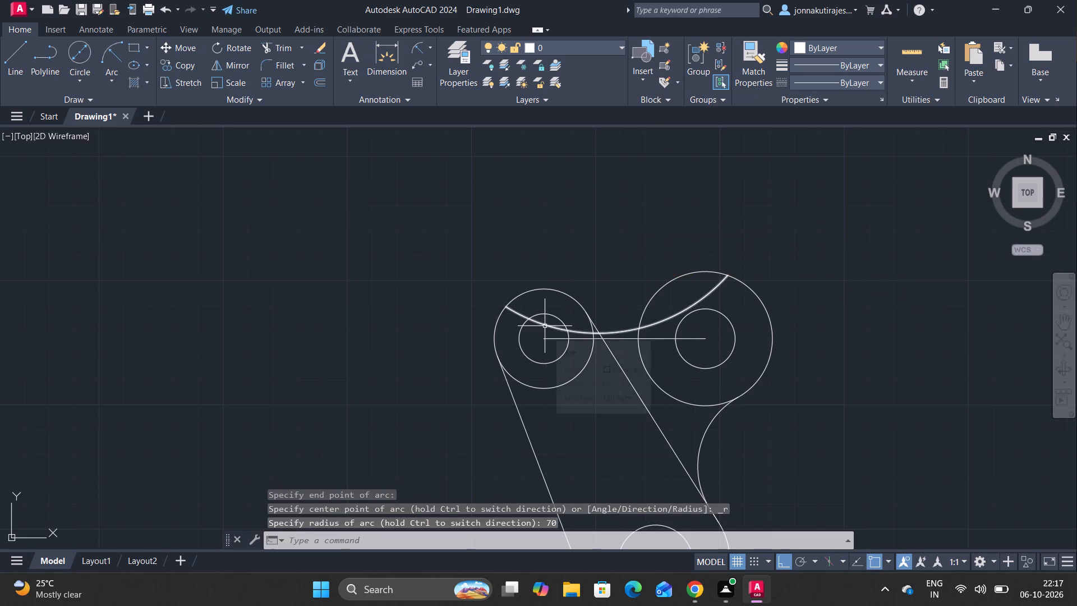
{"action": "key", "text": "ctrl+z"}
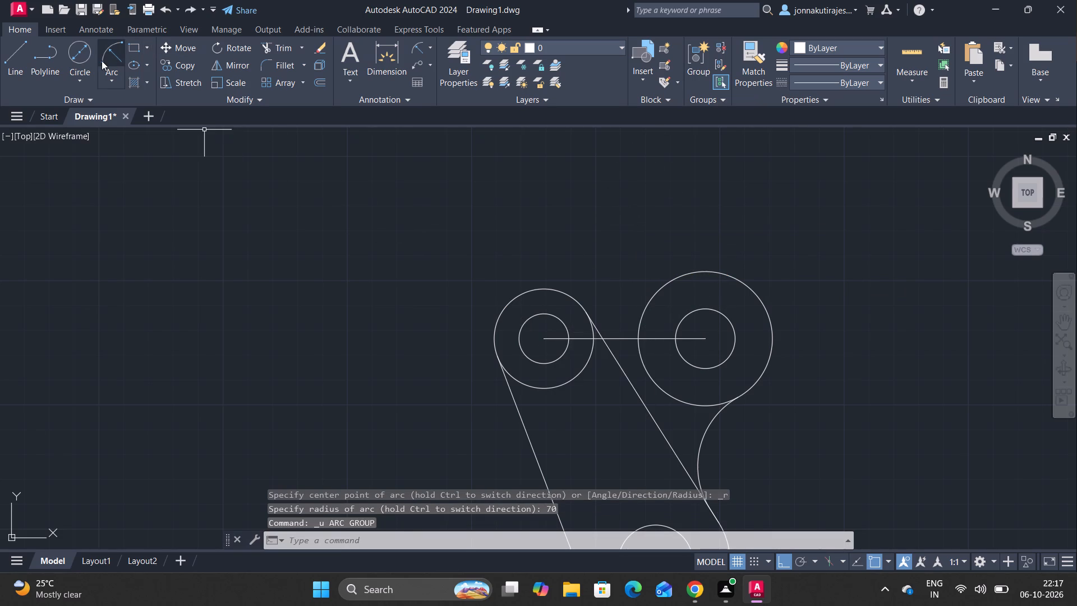
Draw a start-end-radius arc of radius 70 from just right of the diameter-54 circle's top to just left of the upper-left outer circle's top.
{"action": "left_click", "coordinate": [113, 50]}
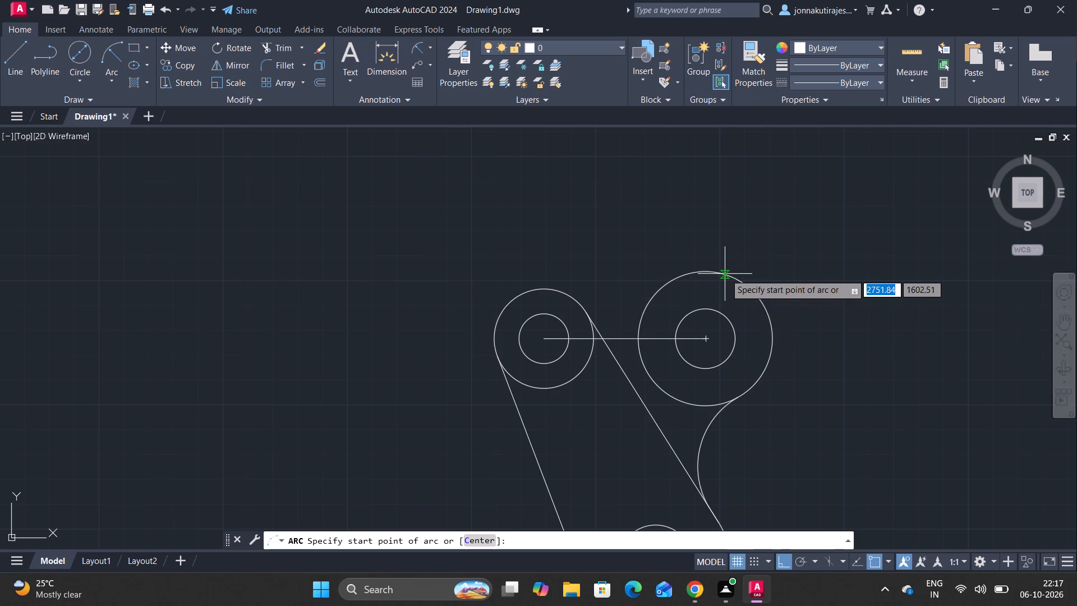
{"action": "left_click", "coordinate": [726, 274]}
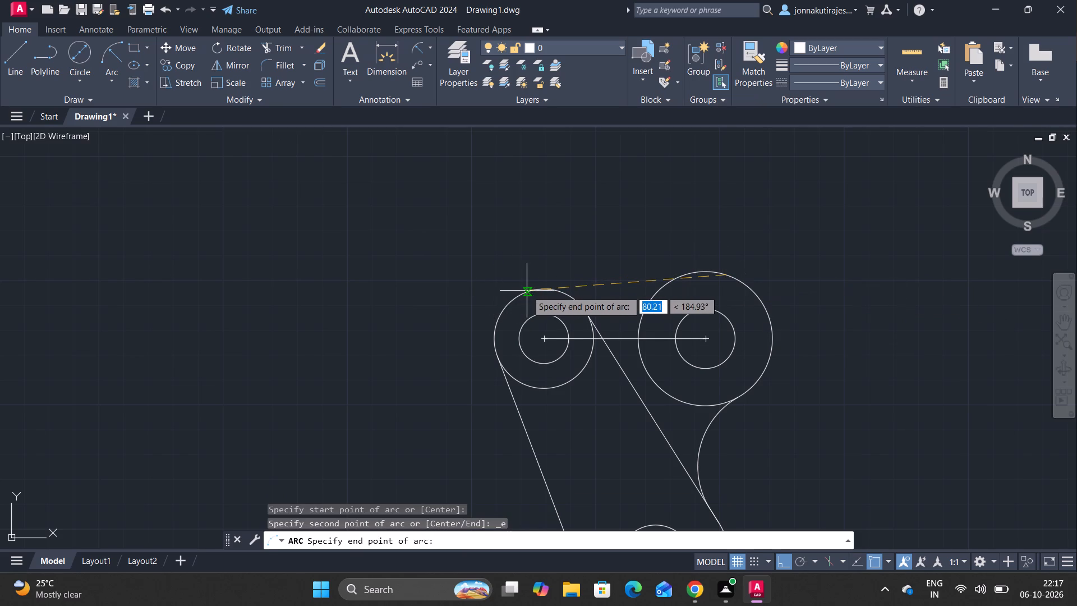
{"action": "left_click", "coordinate": [528, 290]}
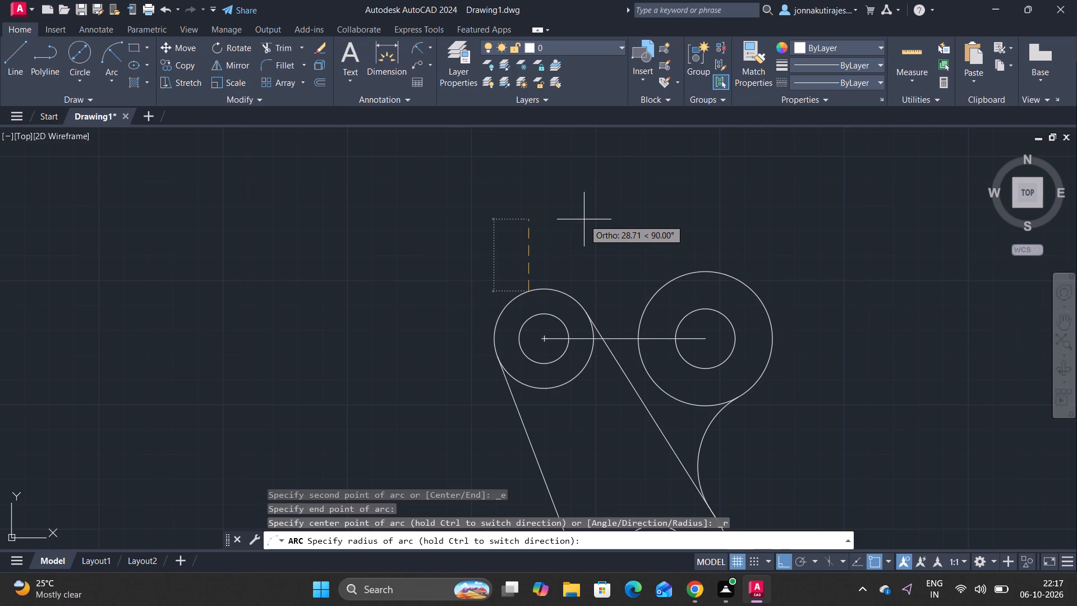
{"action": "type", "text": "70"}
{"action": "key", "text": "Return"}
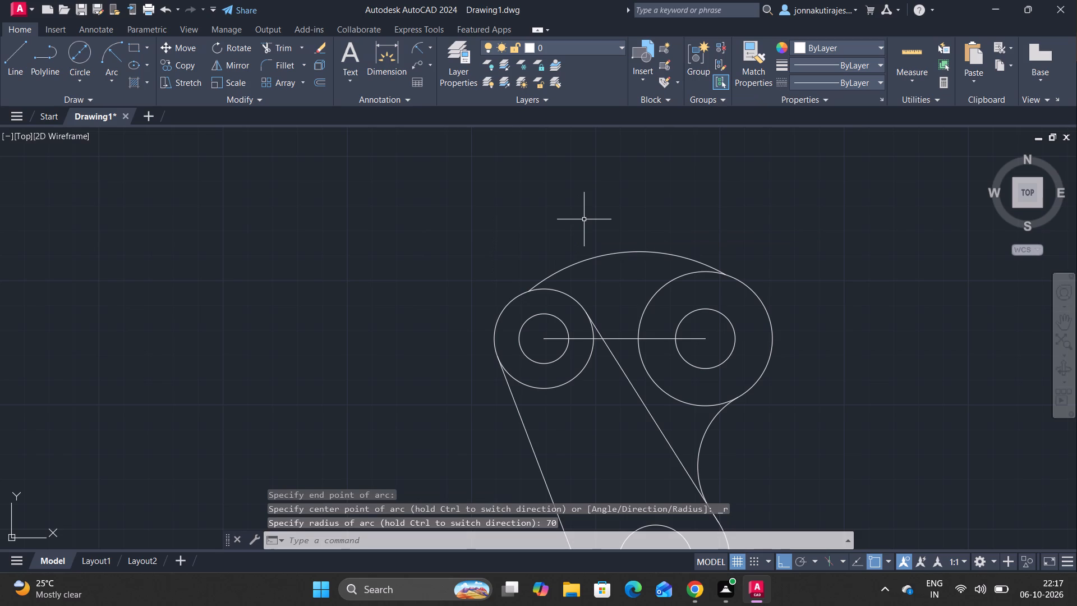
{"action": "key", "text": "Escape"}
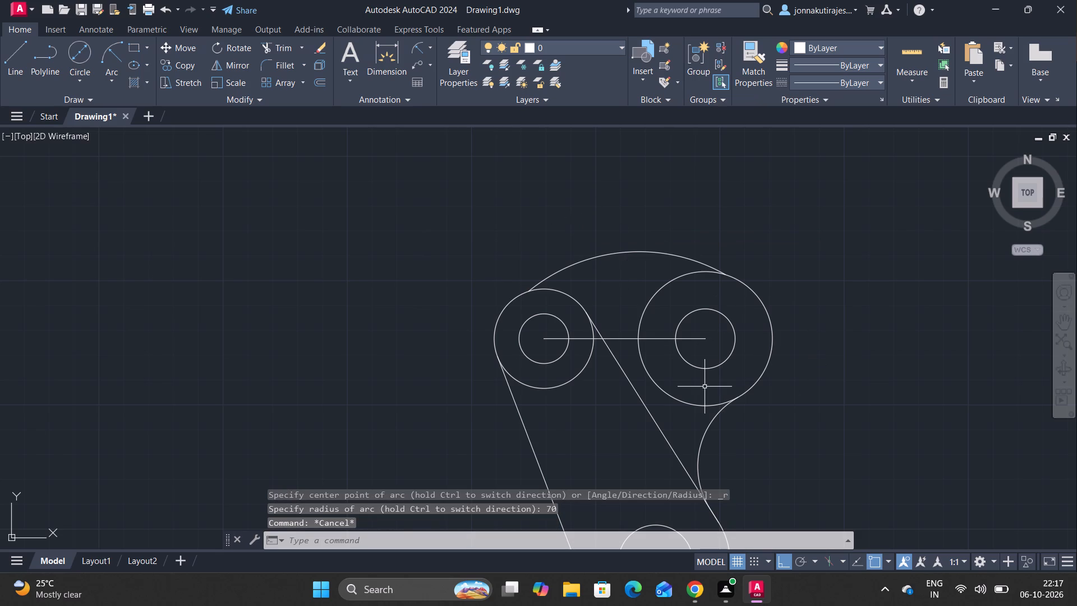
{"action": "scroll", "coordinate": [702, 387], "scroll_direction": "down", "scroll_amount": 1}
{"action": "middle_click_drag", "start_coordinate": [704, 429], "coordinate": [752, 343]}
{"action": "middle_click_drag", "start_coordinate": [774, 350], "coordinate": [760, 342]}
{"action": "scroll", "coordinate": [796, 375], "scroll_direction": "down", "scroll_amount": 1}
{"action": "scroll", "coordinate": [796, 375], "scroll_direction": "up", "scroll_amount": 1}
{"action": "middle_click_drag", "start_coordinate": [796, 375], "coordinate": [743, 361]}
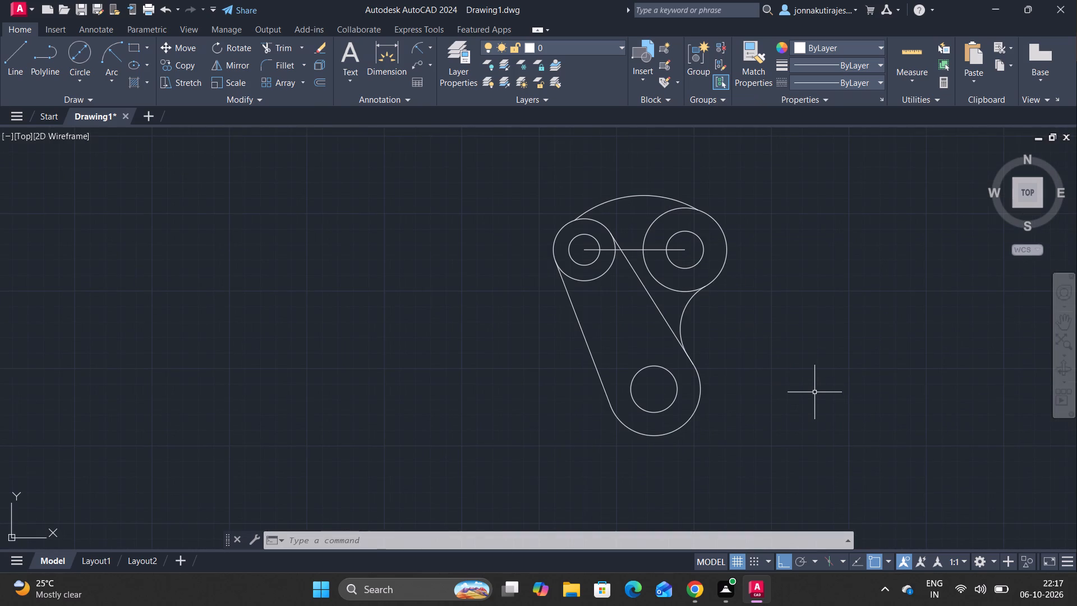
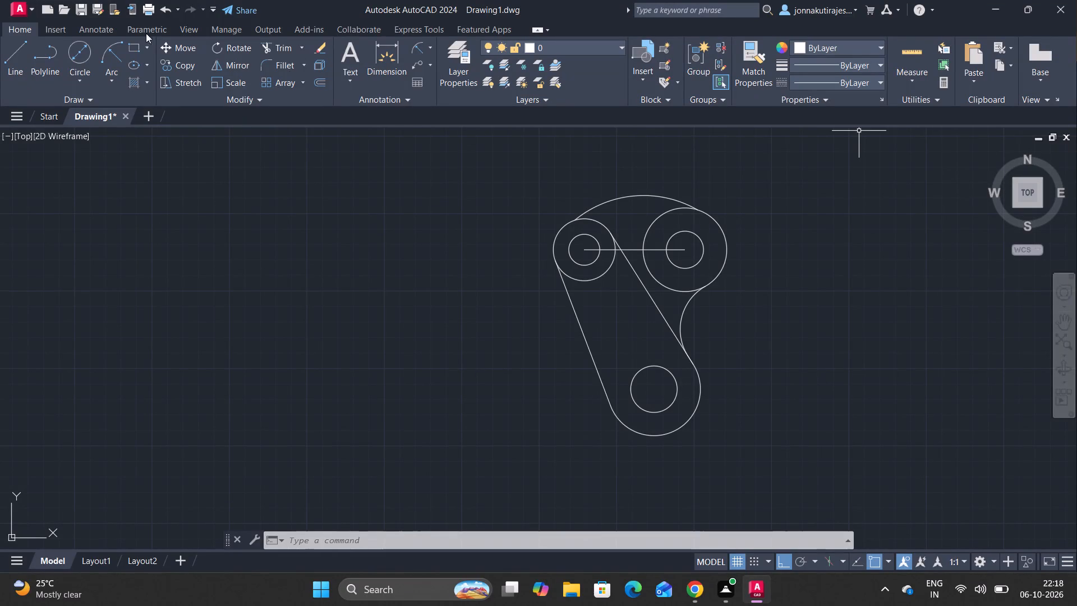
Trim away the part of the upper-left outer circle lying inside the outline between the two tangent lines.
{"action": "left_click", "coordinate": [270, 49]}
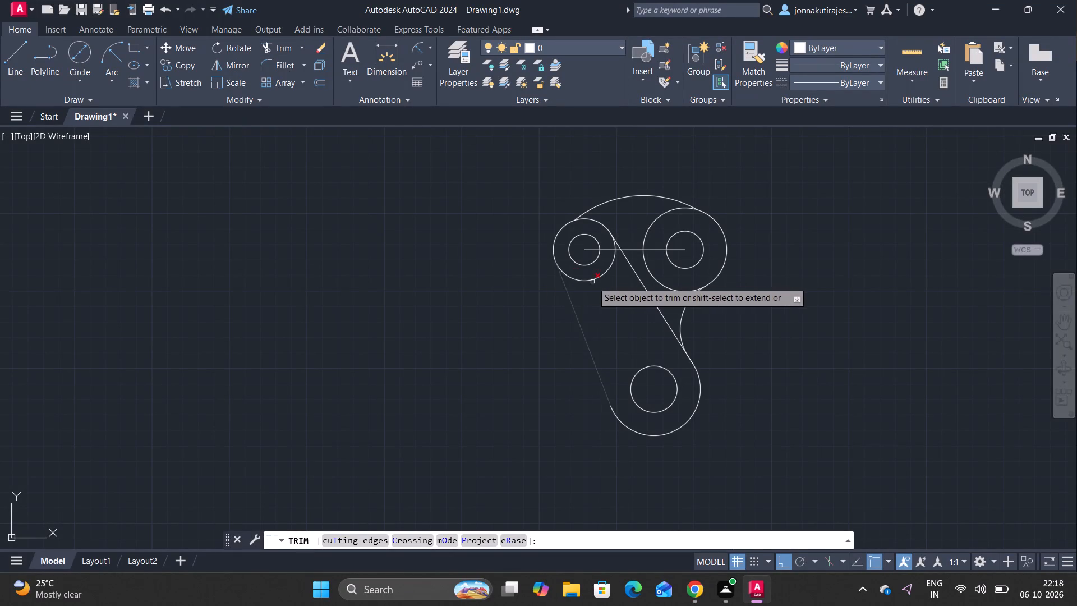
{"action": "left_click", "coordinate": [596, 280]}
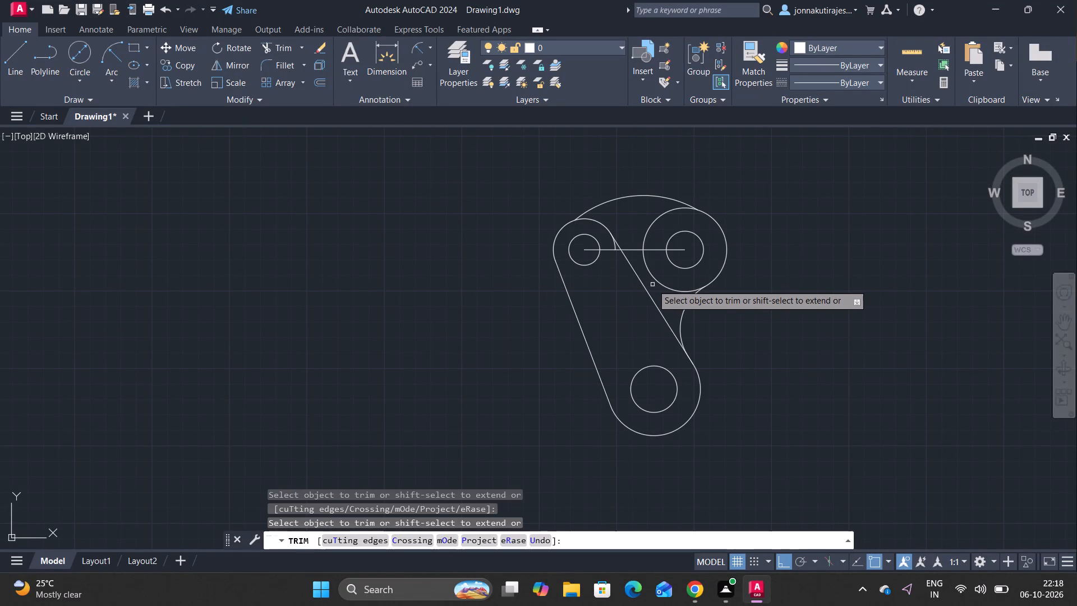
{"action": "scroll", "coordinate": [607, 238], "scroll_direction": "up", "scroll_amount": 2}
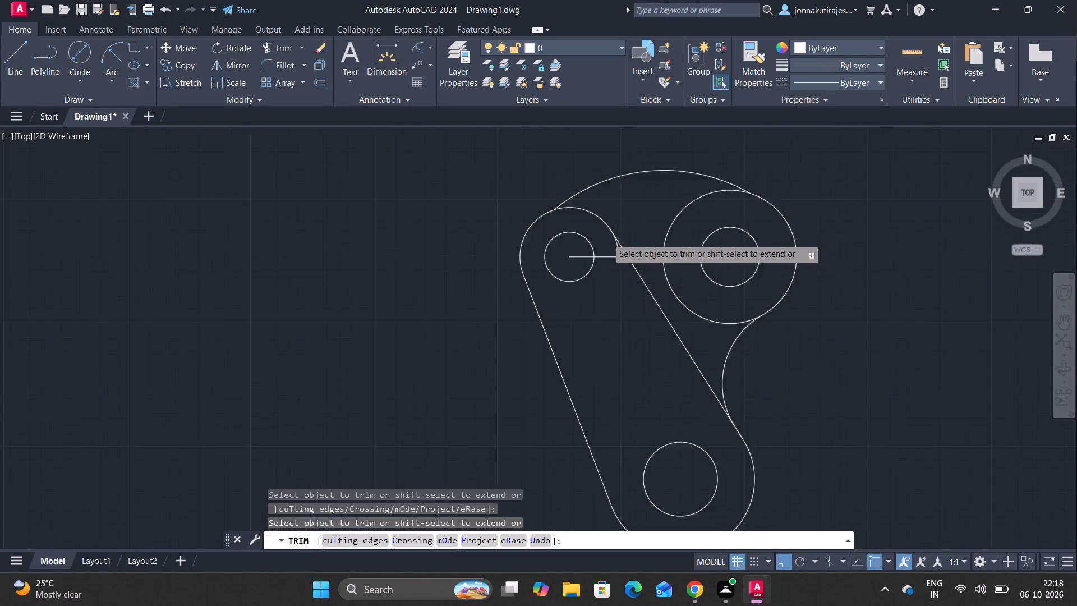
{"action": "scroll", "coordinate": [607, 238], "scroll_direction": "up", "scroll_amount": 1}
{"action": "left_click", "coordinate": [629, 267]}
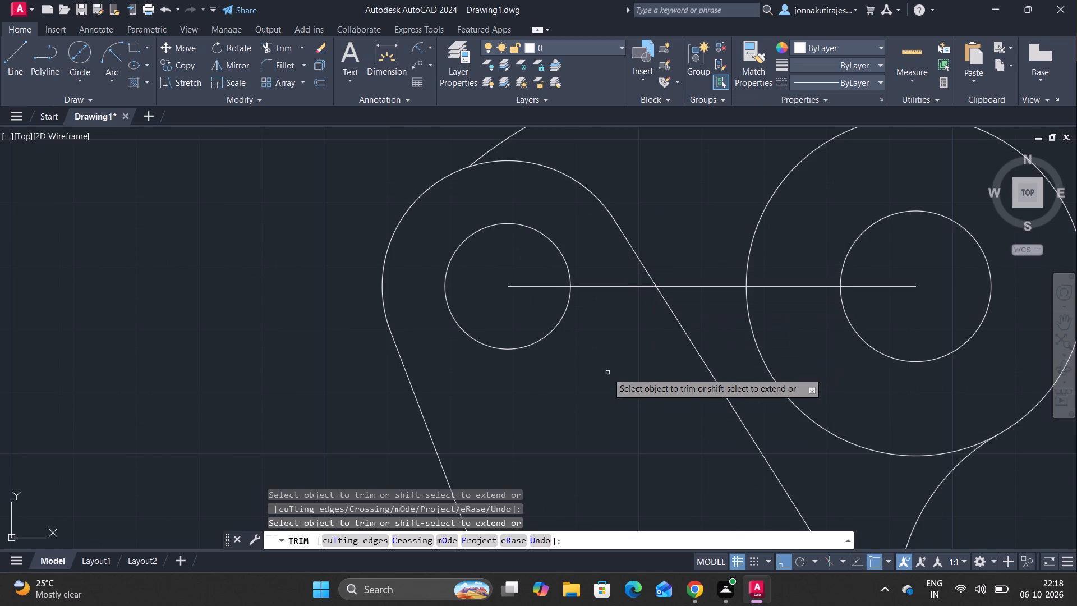
{"action": "scroll", "coordinate": [607, 373], "scroll_direction": "down", "scroll_amount": 1}
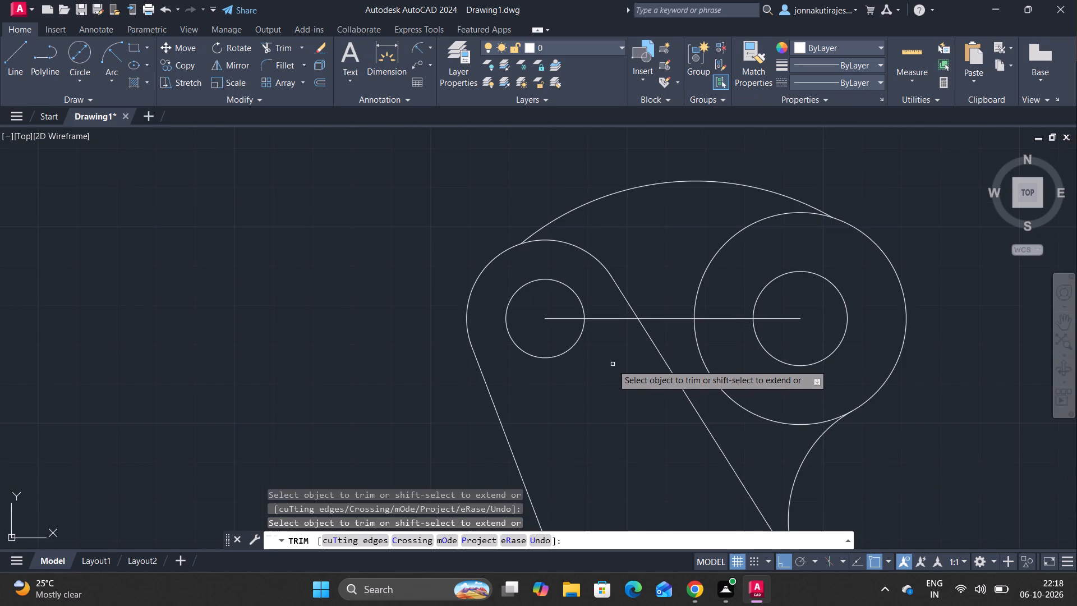
{"action": "key", "text": "Escape"}
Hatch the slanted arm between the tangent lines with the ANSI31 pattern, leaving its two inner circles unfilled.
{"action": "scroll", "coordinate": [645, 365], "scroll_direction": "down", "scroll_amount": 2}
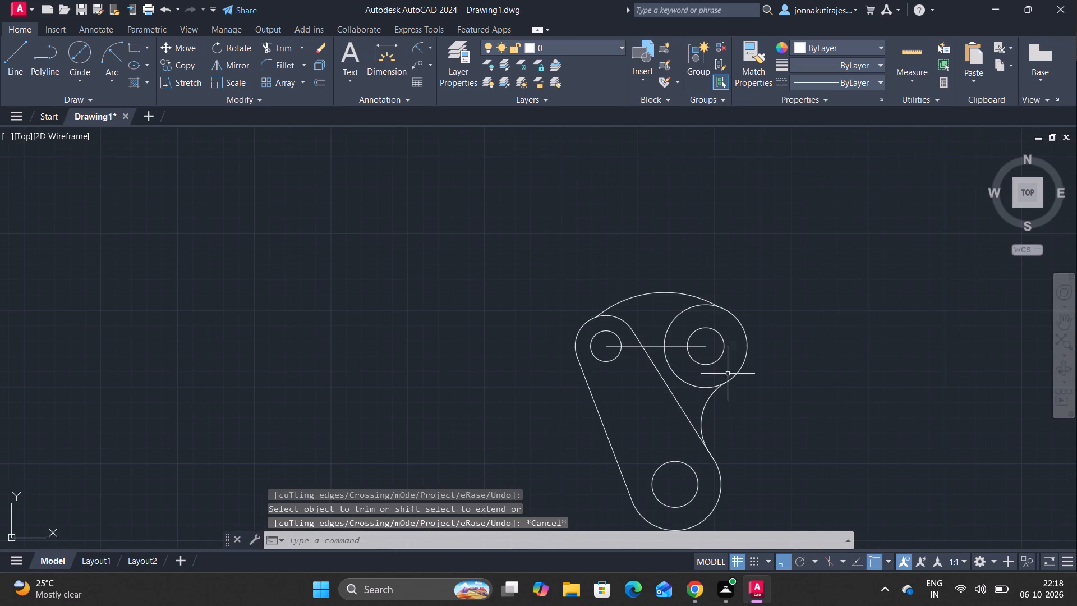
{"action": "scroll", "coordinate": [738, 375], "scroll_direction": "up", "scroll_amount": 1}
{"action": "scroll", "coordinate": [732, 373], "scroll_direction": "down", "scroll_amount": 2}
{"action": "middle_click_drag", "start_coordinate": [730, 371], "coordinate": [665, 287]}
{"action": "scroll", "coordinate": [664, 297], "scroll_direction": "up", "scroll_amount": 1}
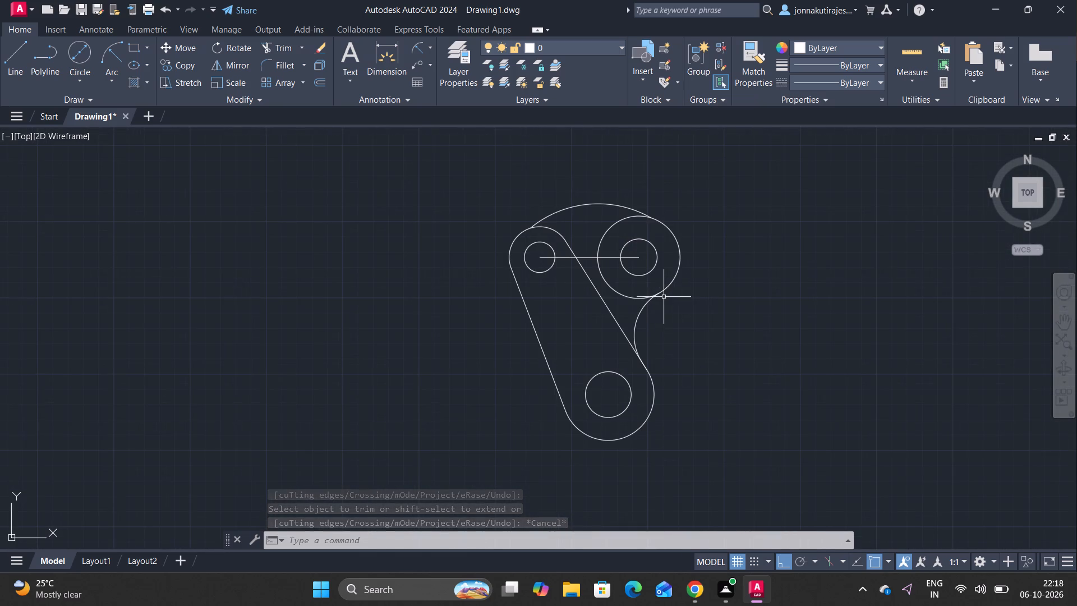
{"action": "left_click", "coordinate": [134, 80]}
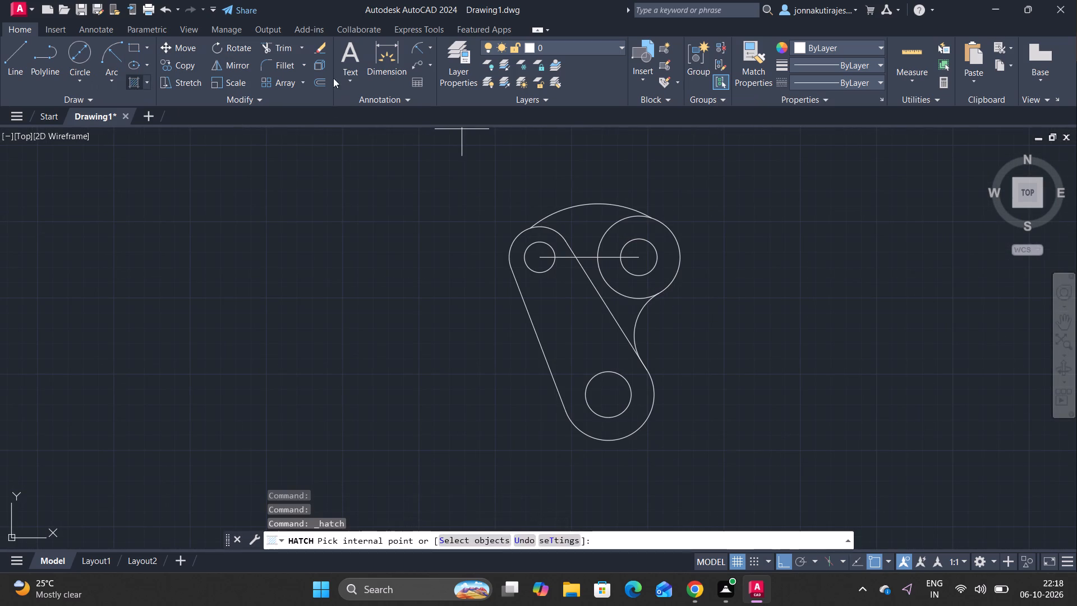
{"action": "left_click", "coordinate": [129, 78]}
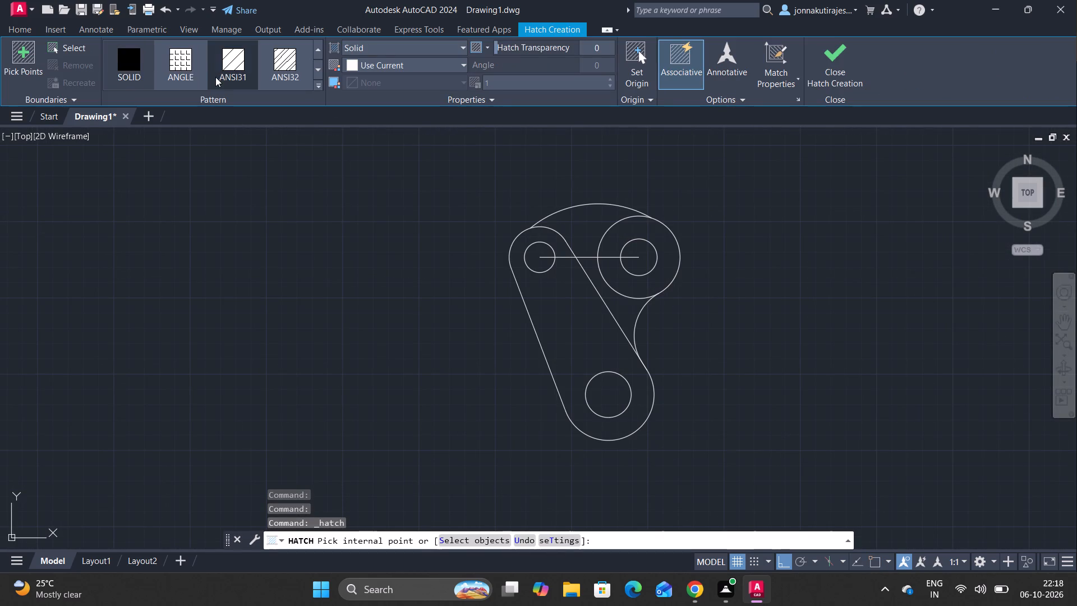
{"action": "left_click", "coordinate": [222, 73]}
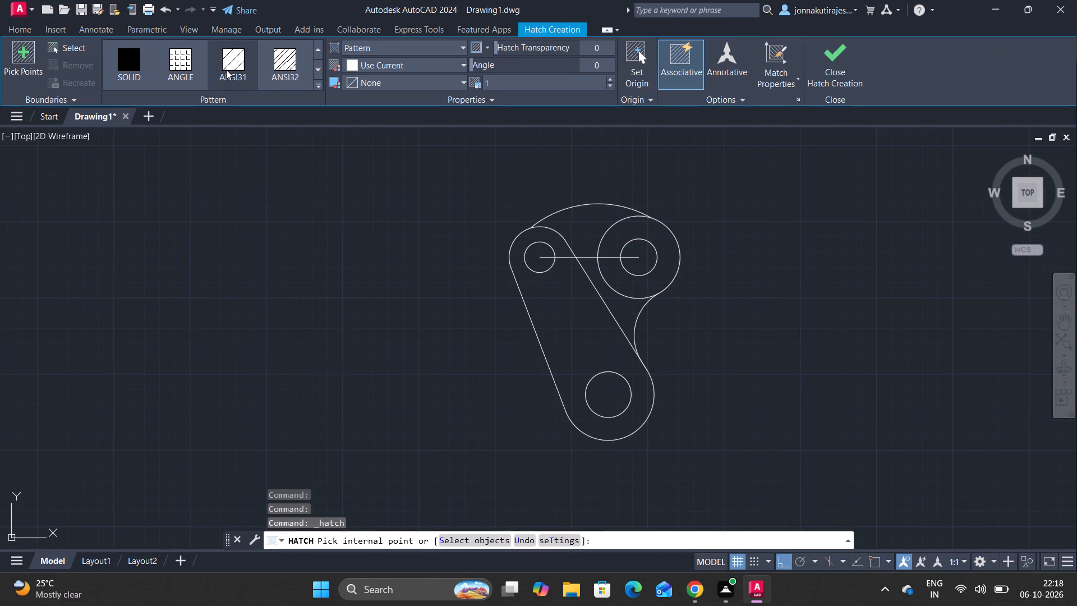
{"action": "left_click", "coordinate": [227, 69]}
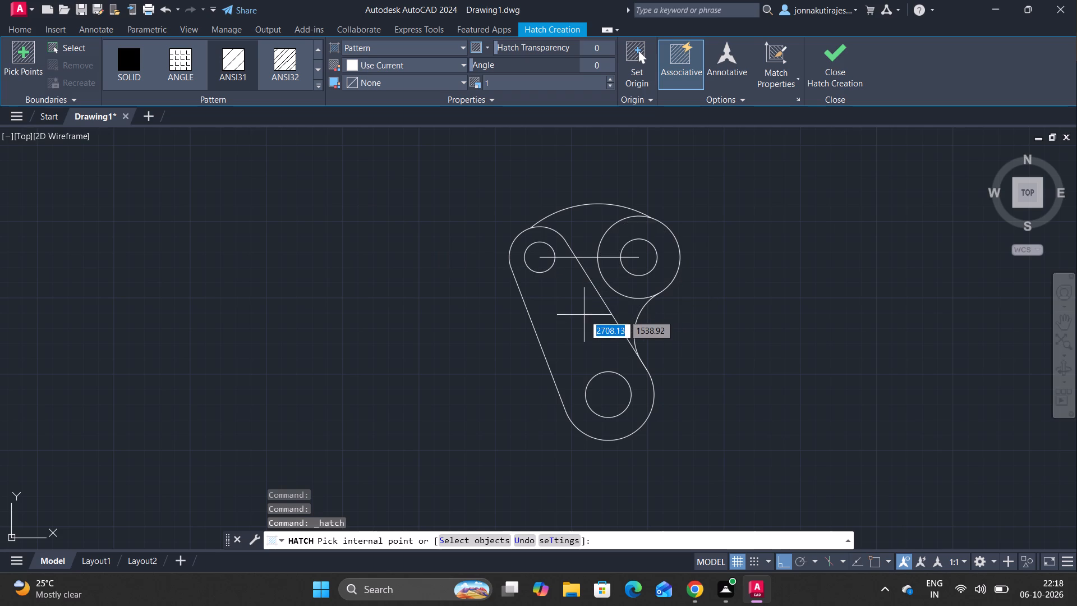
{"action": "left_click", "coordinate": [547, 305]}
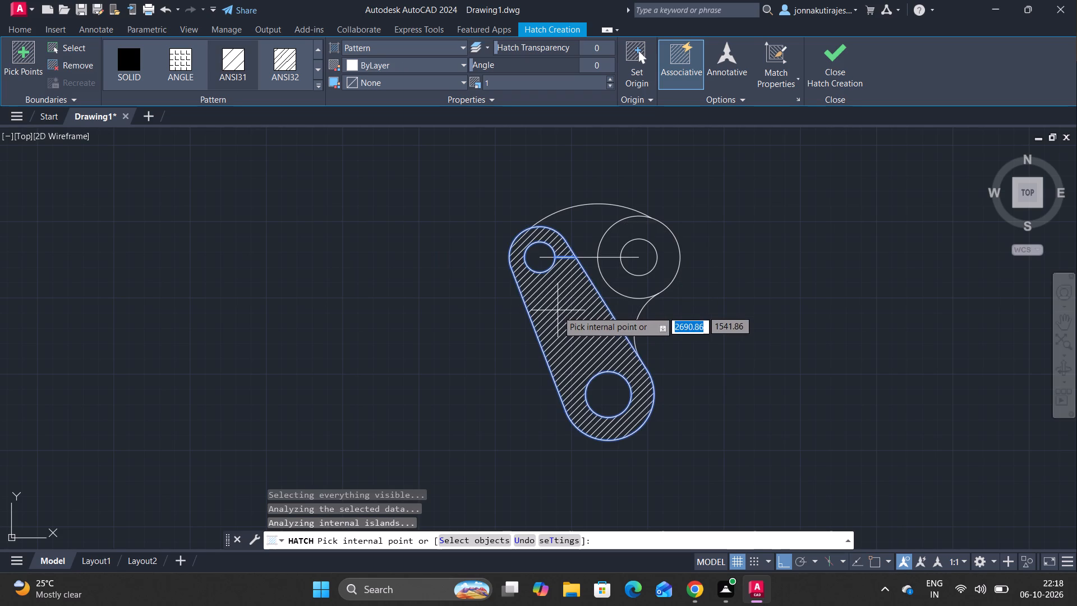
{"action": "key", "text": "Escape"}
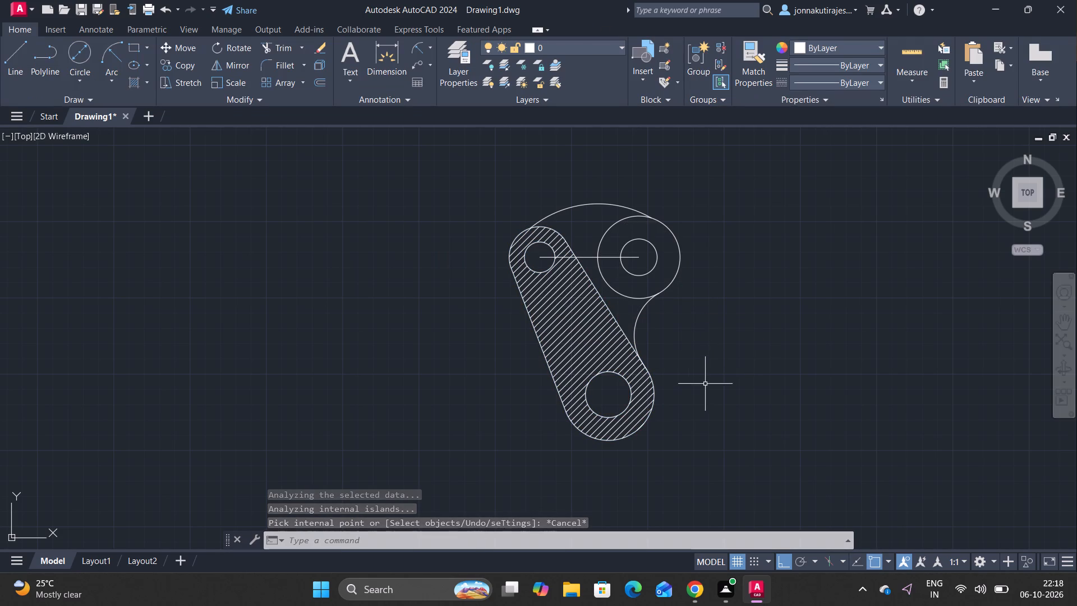
Check the diameter of the lower inner circle with a diameter dimension, without placing the dimension.
{"action": "middle_click_drag", "start_coordinate": [730, 361], "coordinate": [652, 337]}
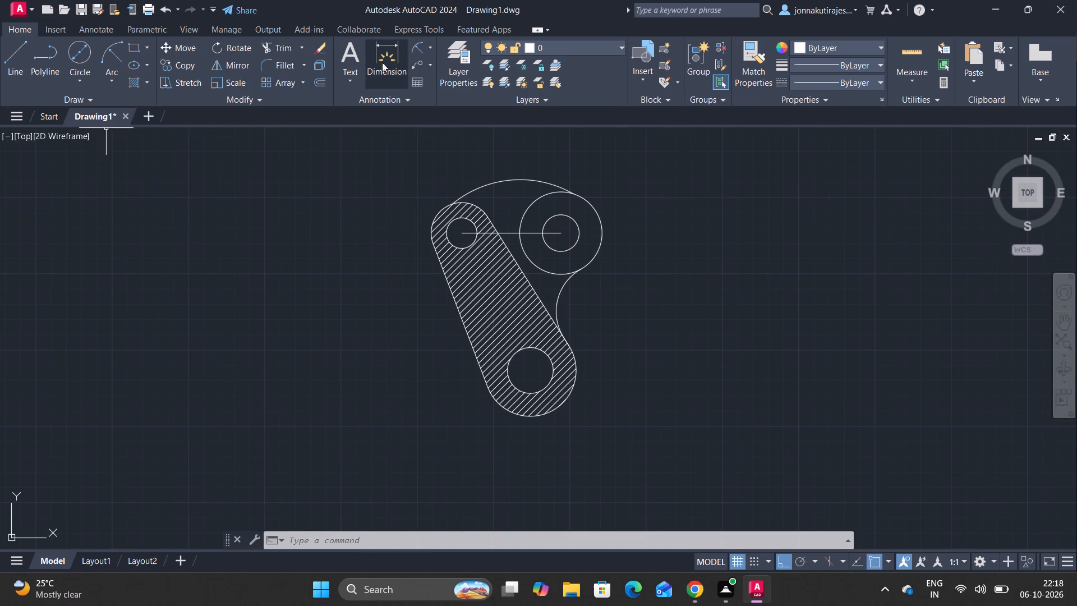
{"action": "left_click", "coordinate": [431, 44]}
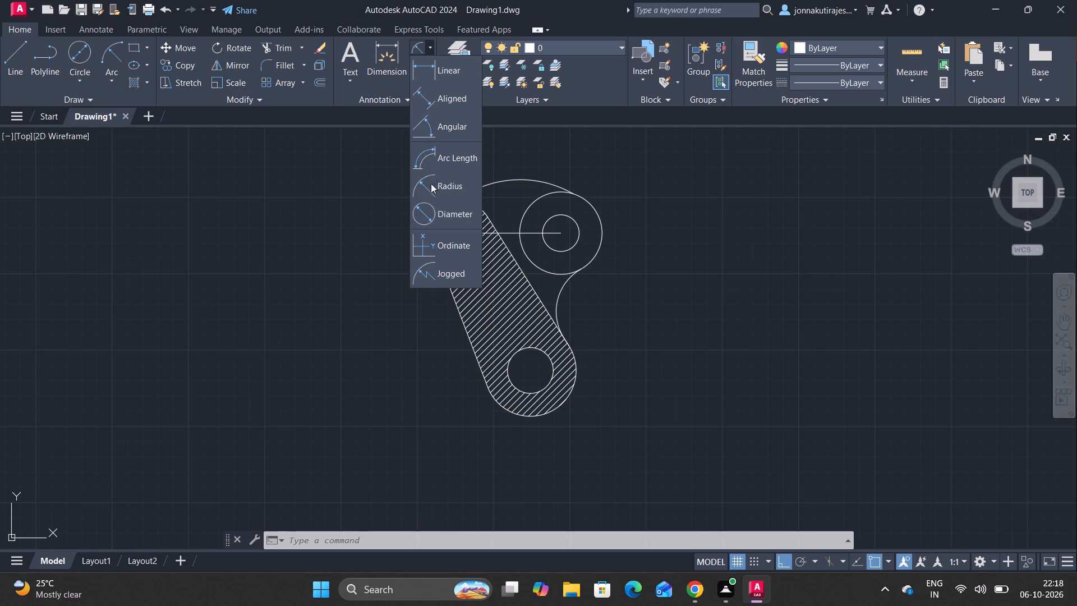
{"action": "left_click", "coordinate": [435, 214]}
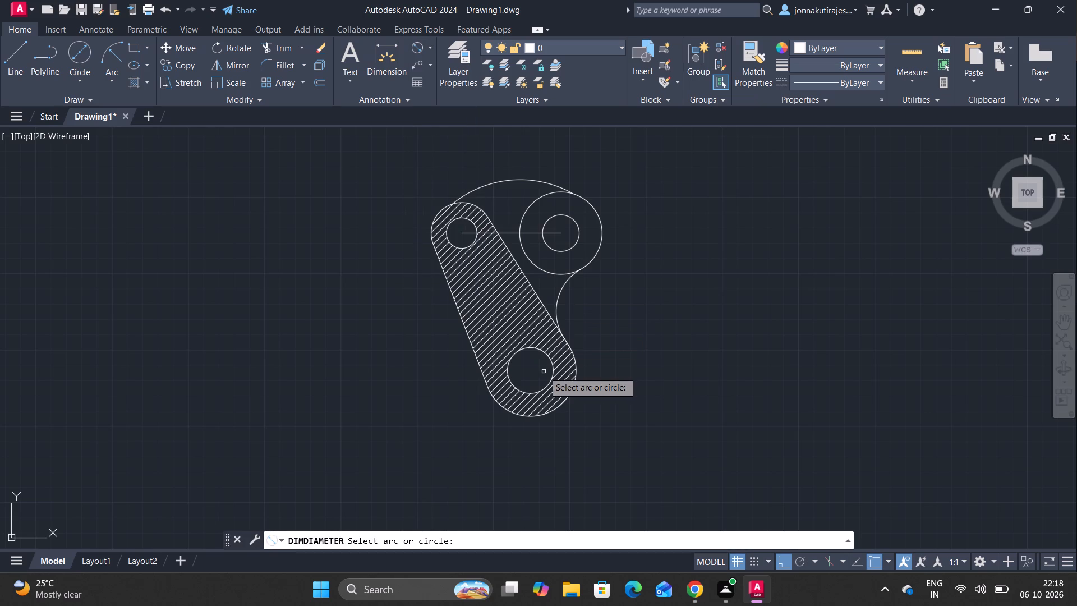
{"action": "left_click", "coordinate": [519, 389]}
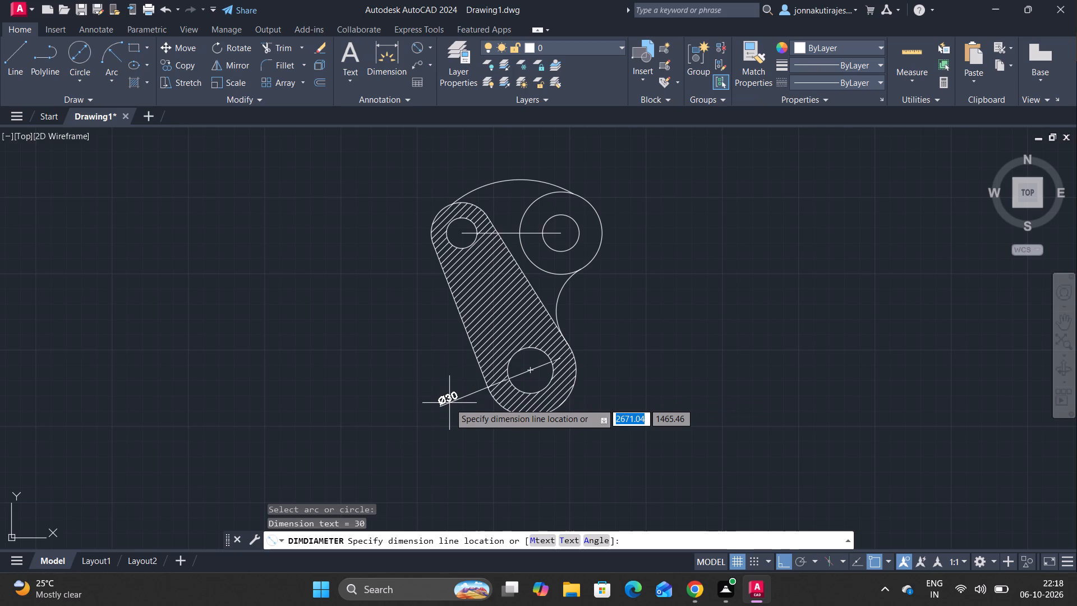
{"action": "key", "text": "Escape"}
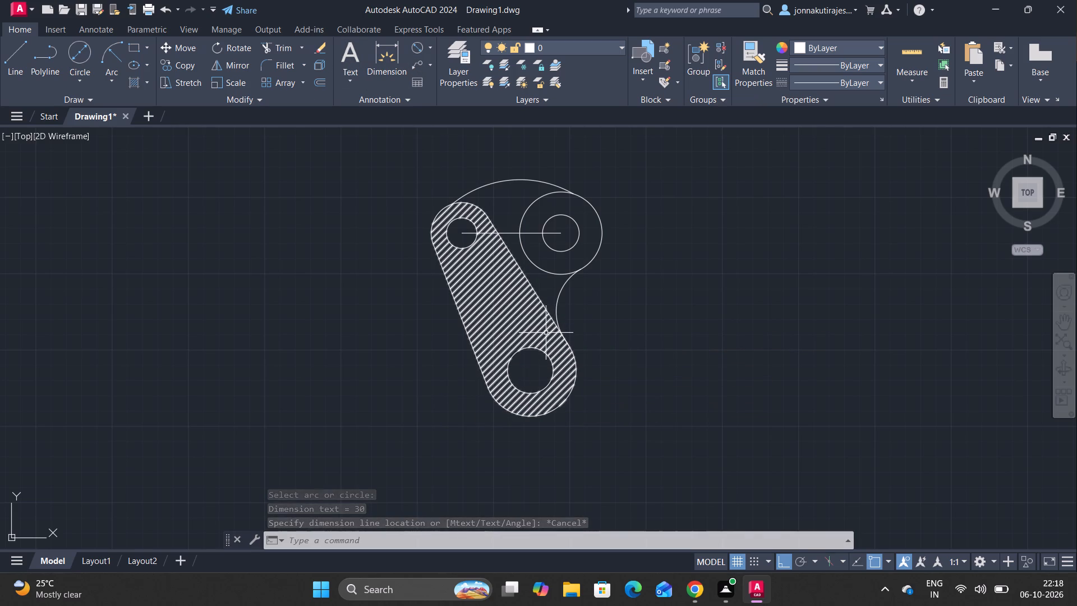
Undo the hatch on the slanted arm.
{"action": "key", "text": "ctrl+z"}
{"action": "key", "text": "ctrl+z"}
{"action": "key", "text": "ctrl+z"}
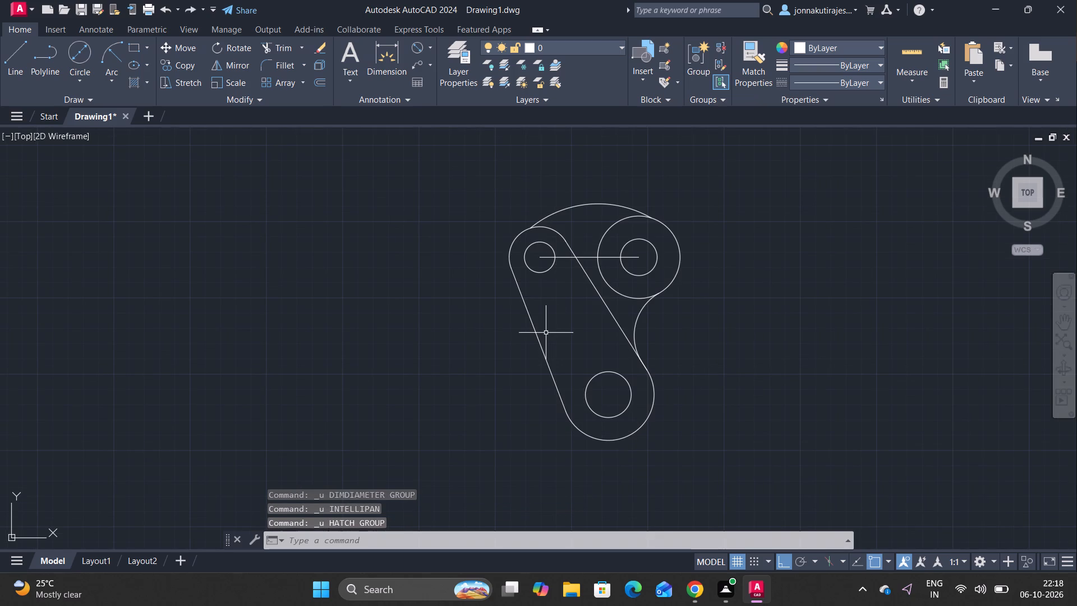
Delete the lower inner circle and draw a diameter-34 circle in its place, centred on the lower outer arc's centre.
{"action": "left_click", "coordinate": [602, 374]}
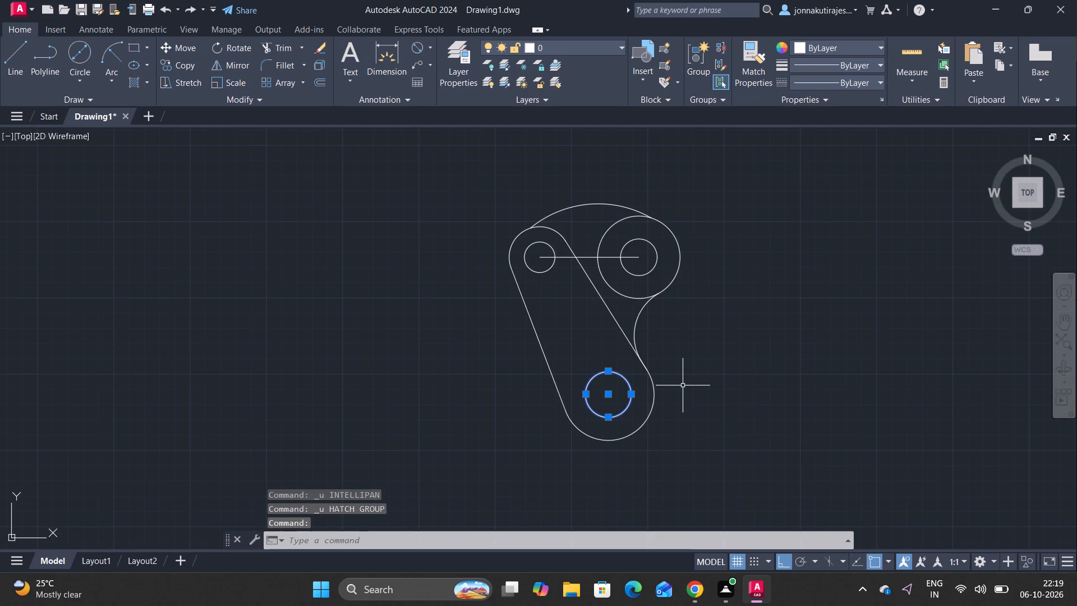
{"action": "key", "text": "Delete"}
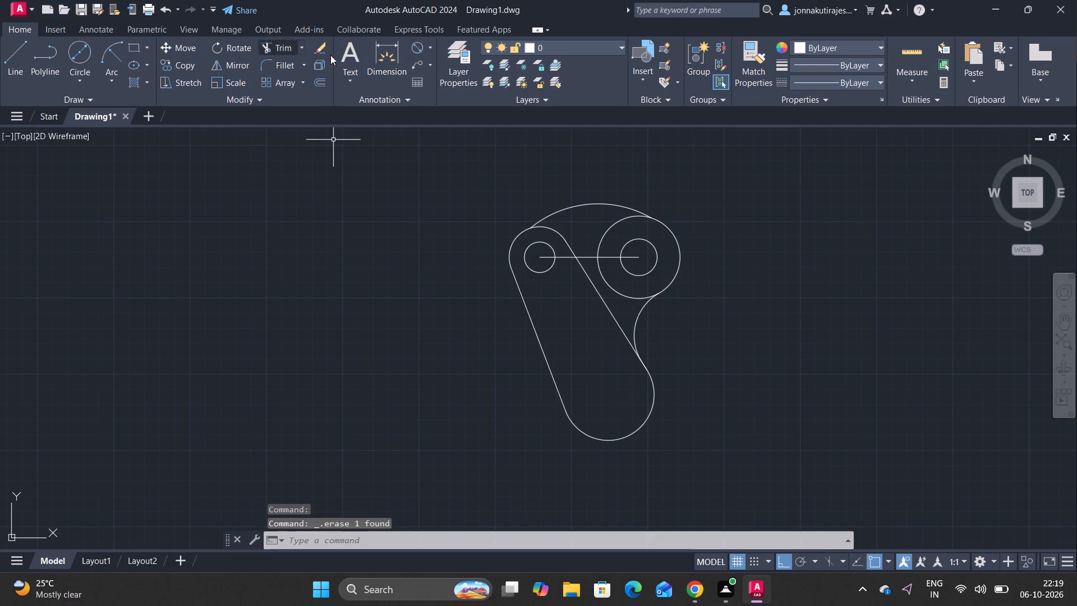
{"action": "left_click", "coordinate": [82, 51]}
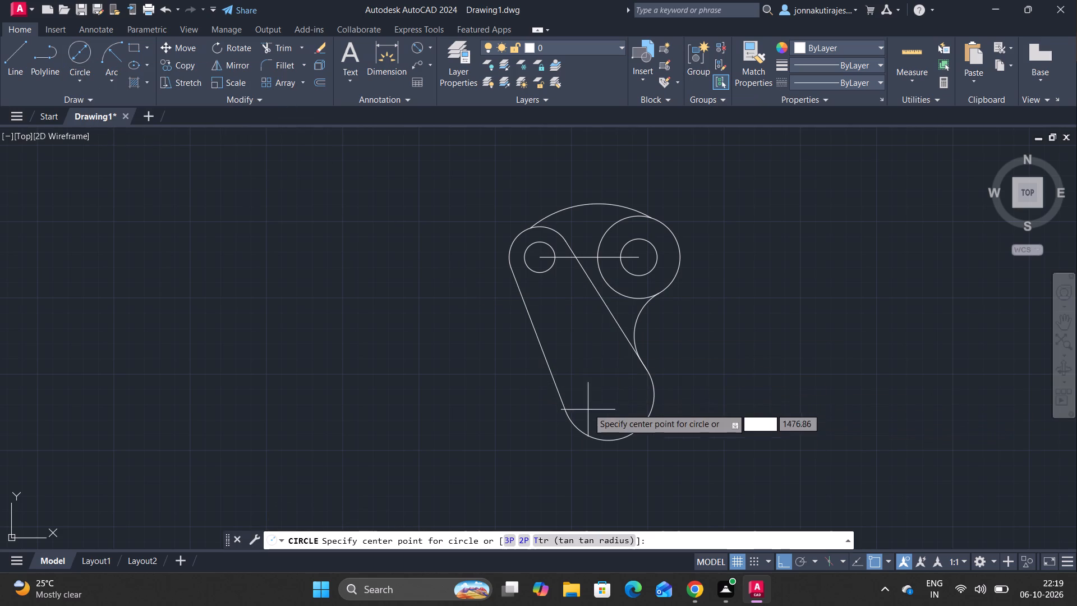
{"action": "left_click", "coordinate": [606, 396]}
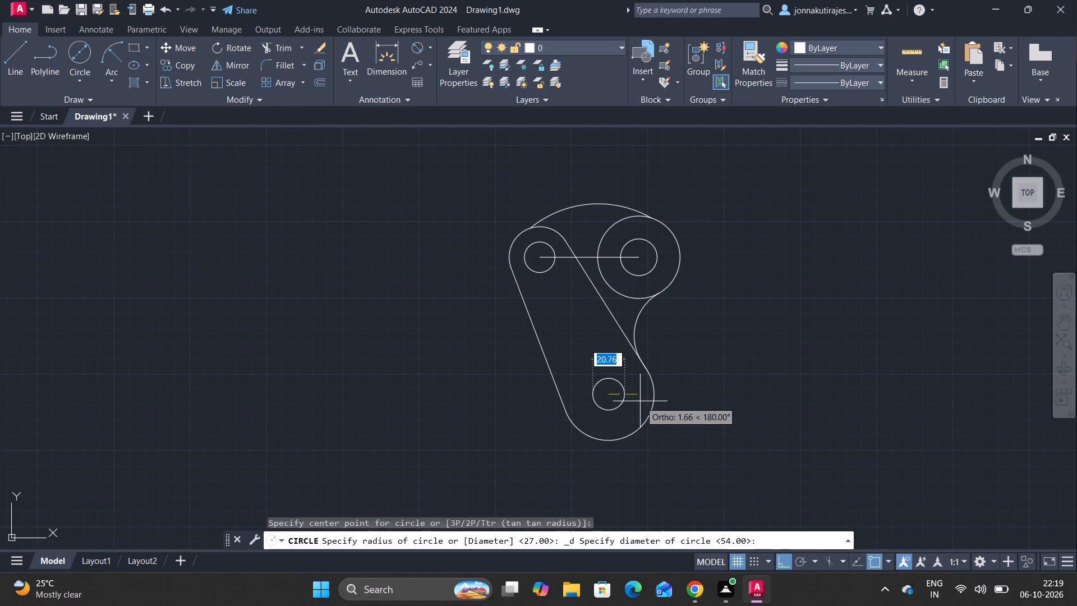
{"action": "type", "text": "34"}
{"action": "key", "text": "Return"}
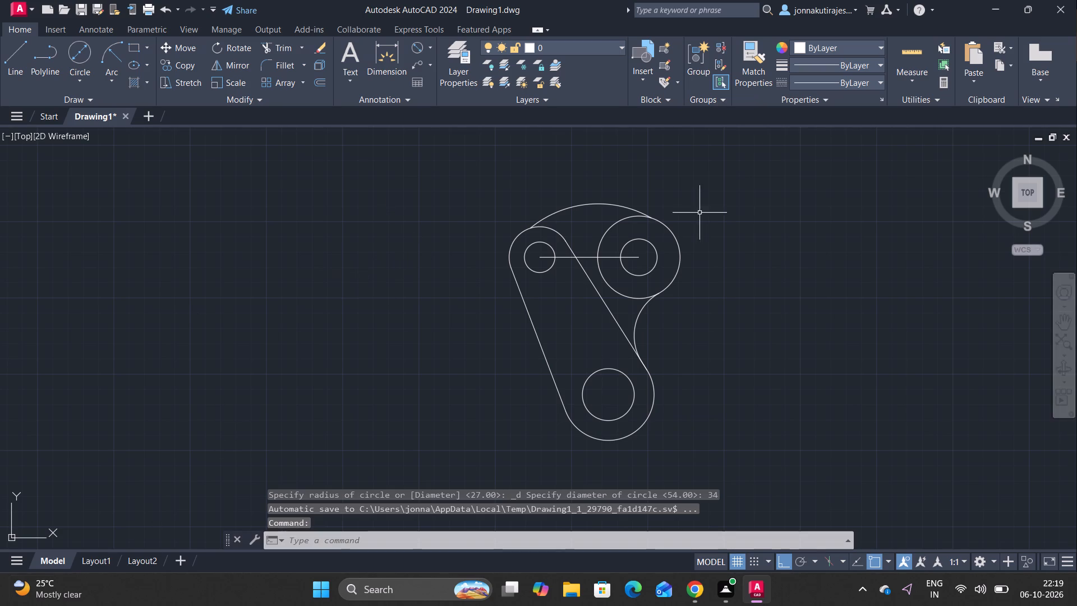
Check the diameter of the lower outer arc with a diameter dimension, without placing the dimension.
{"action": "left_click", "coordinate": [419, 49]}
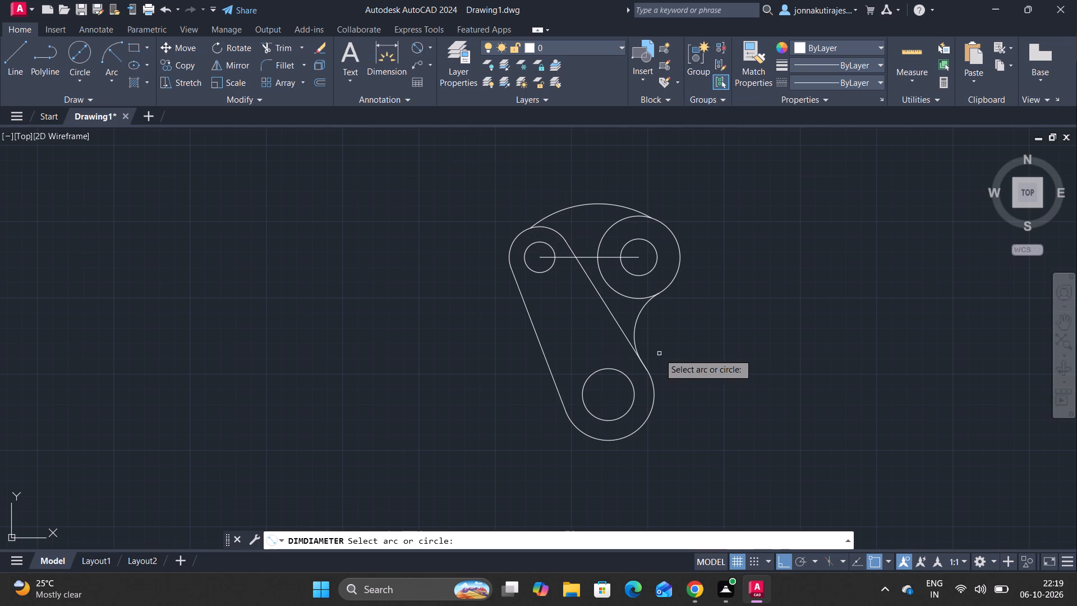
{"action": "left_click", "coordinate": [642, 425]}
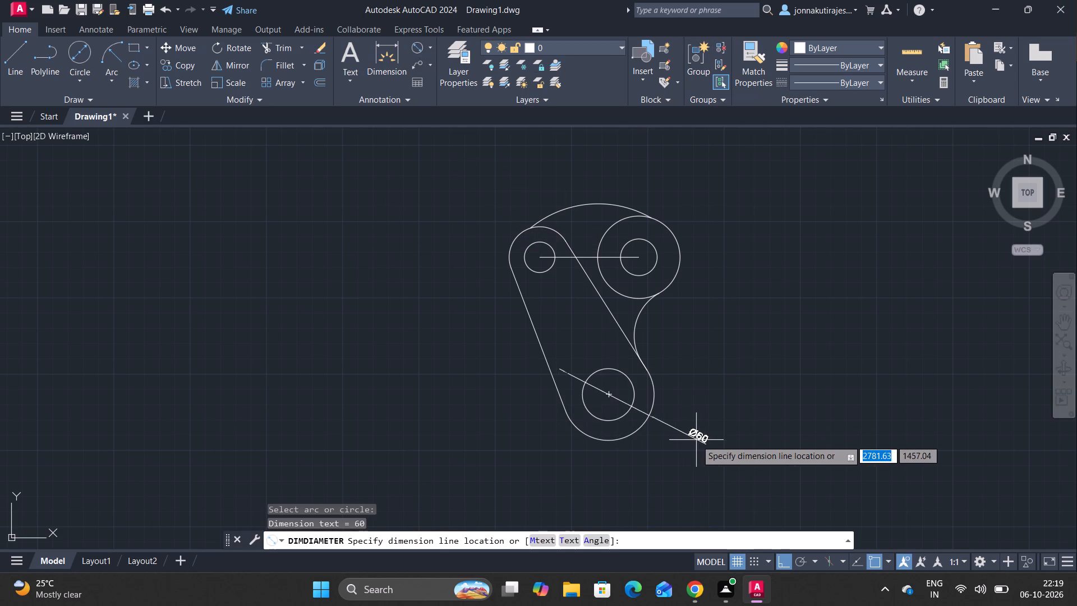
{"action": "key", "text": "Escape"}
Add diameter dimensions to the lower inner circle, the upper-left inner circle and both upper-right circles, placing the texts outside the outline.
{"action": "key", "text": "space"}
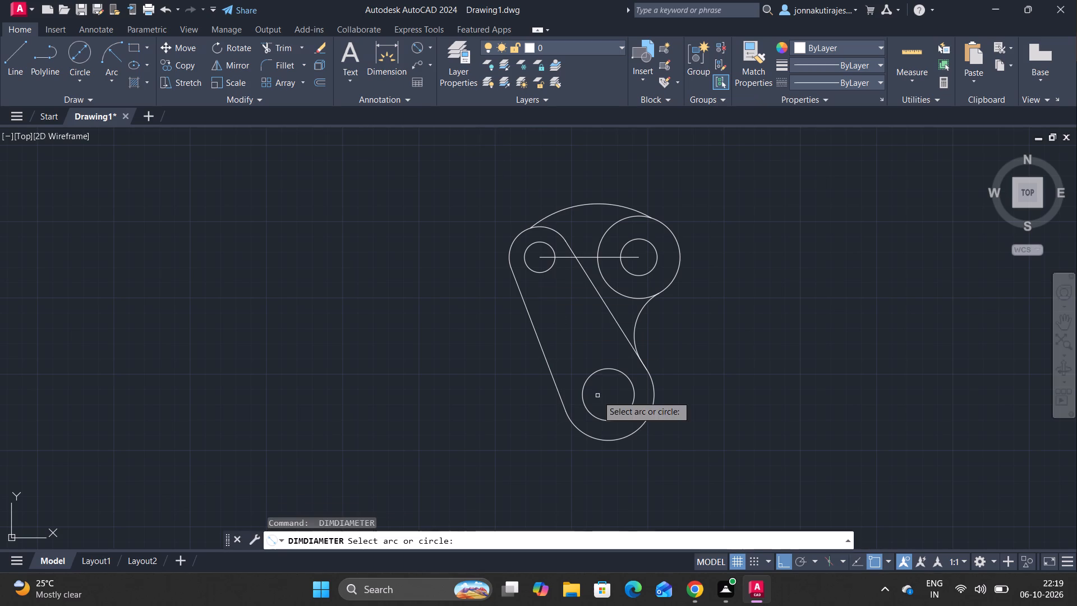
{"action": "left_click", "coordinate": [582, 385]}
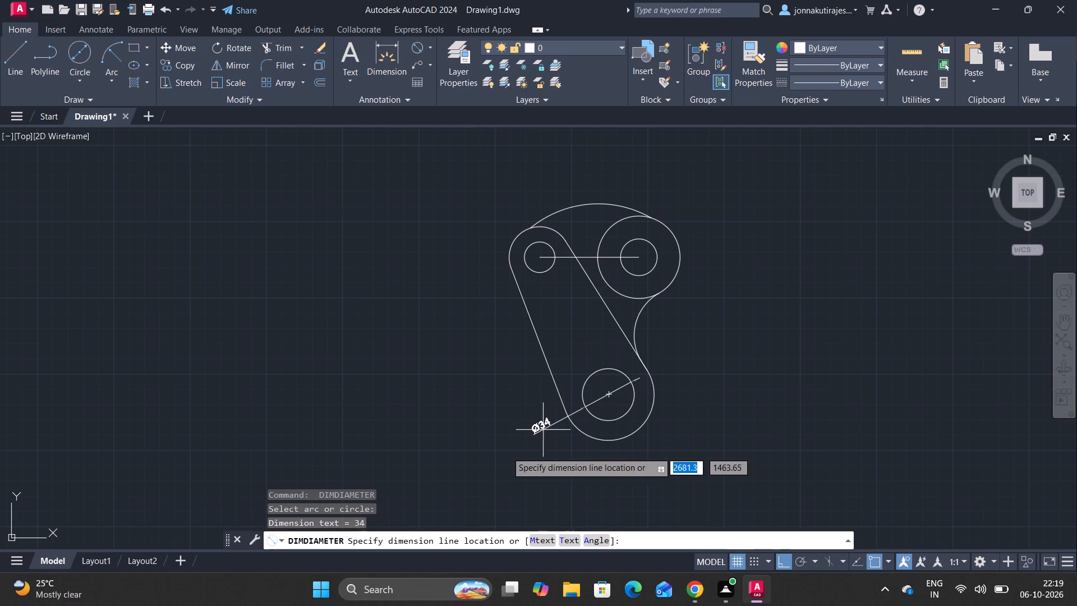
{"action": "left_click", "coordinate": [508, 437]}
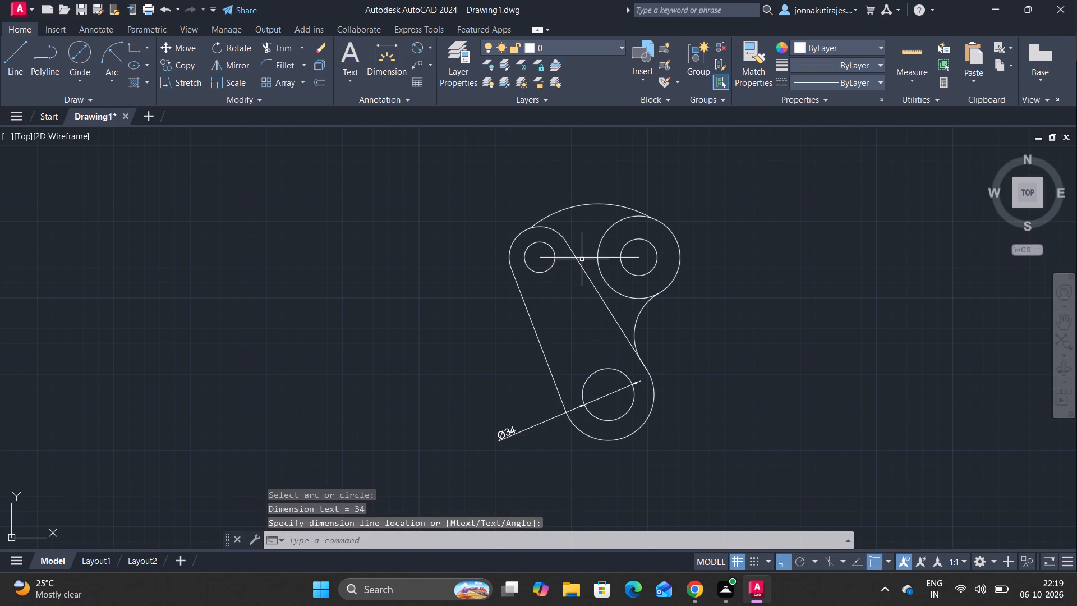
{"action": "key", "text": "space"}
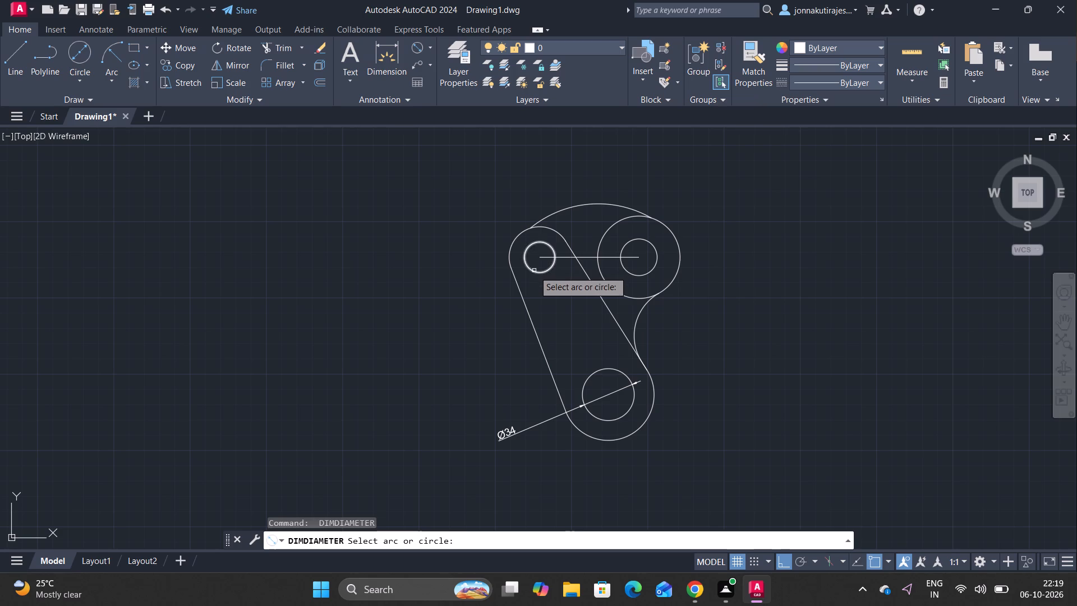
{"action": "left_click", "coordinate": [534, 272]}
{"action": "left_click", "coordinate": [461, 293]}
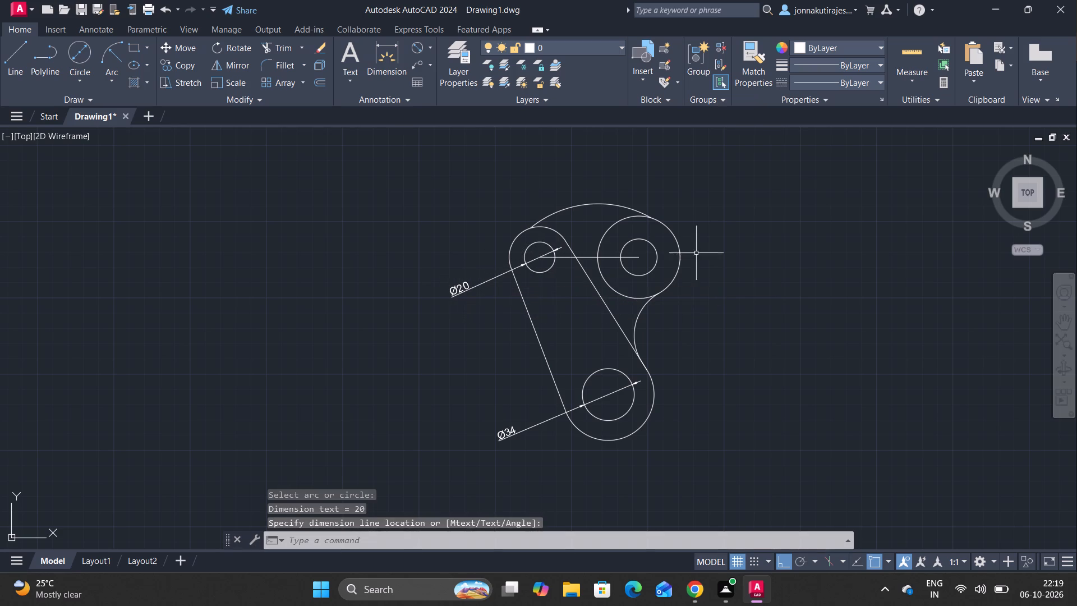
{"action": "key", "text": "space"}
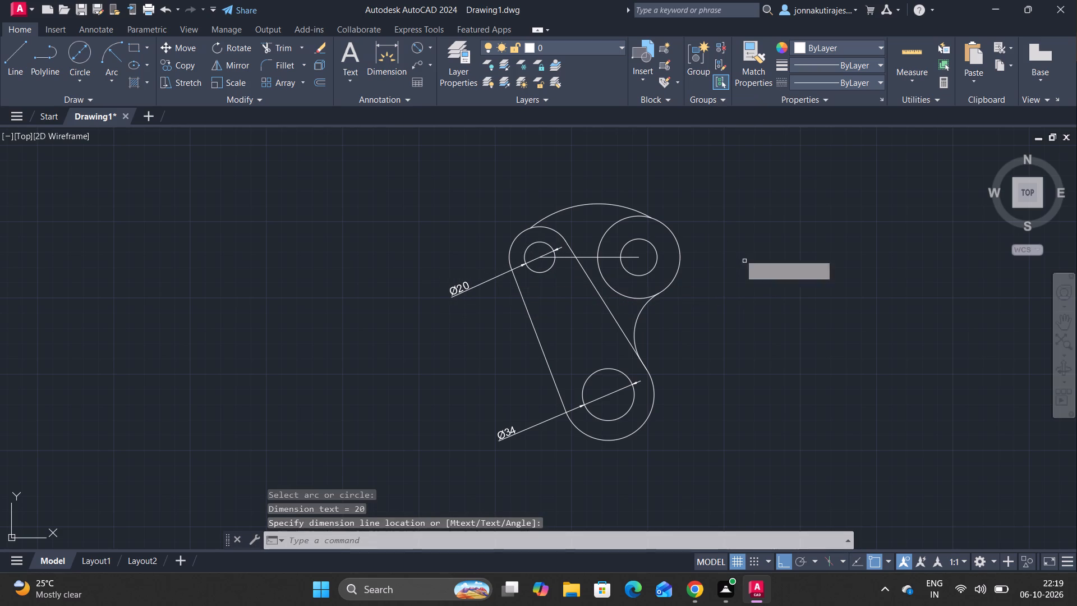
{"action": "left_click", "coordinate": [671, 228]}
{"action": "left_click", "coordinate": [726, 218]}
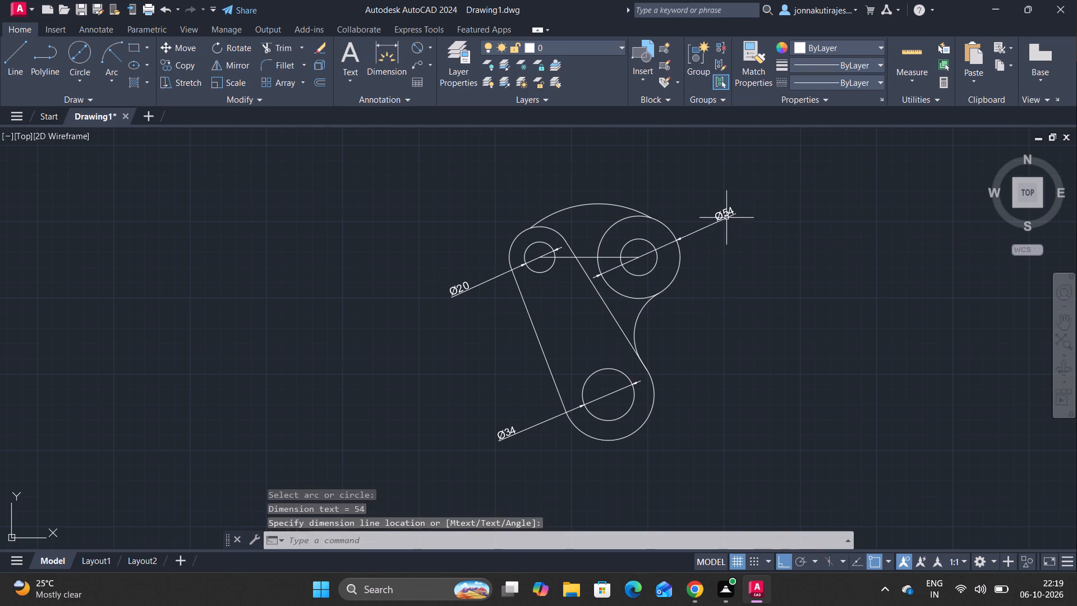
{"action": "key", "text": "space"}
{"action": "left_click", "coordinate": [651, 269]}
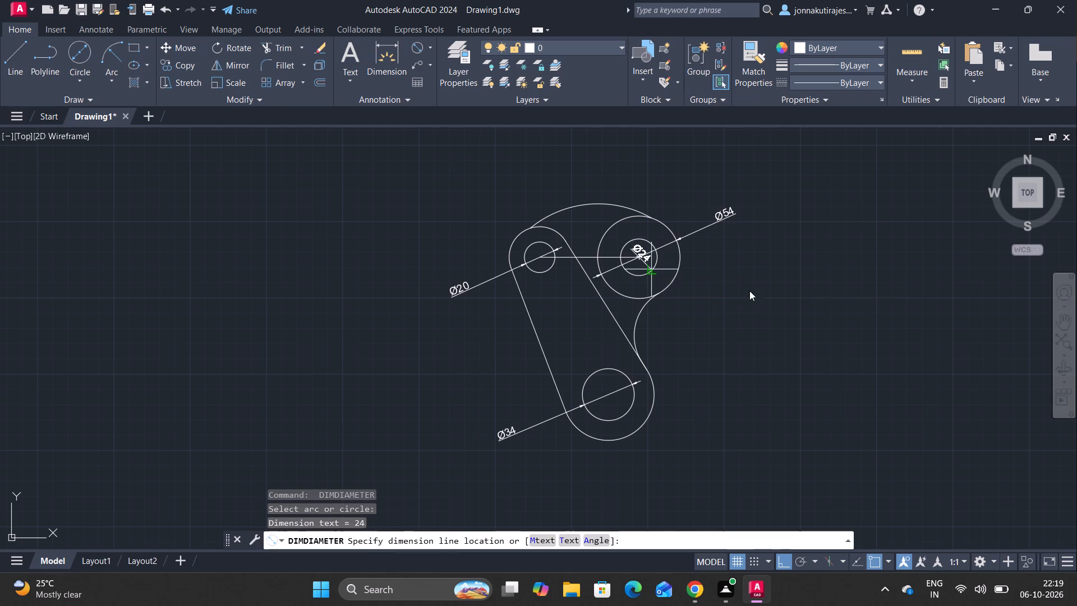
{"action": "left_click", "coordinate": [730, 281]}
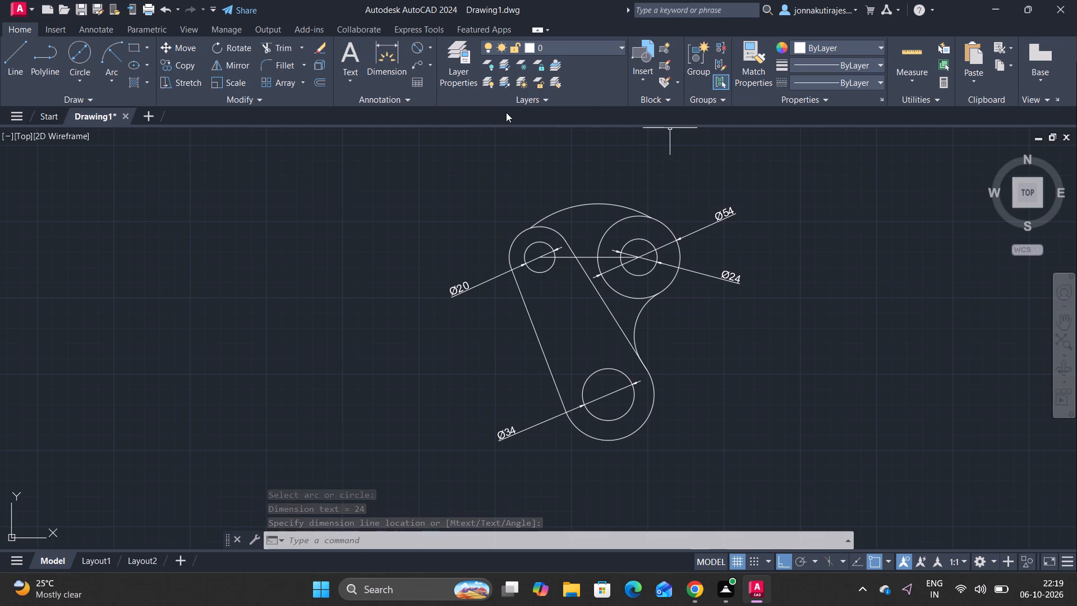
Add radius dimensions to the lower outer arc, the upper-left outer arc, the top arc and the concave fillet under the upper-right circle.
{"action": "left_click", "coordinate": [429, 44]}
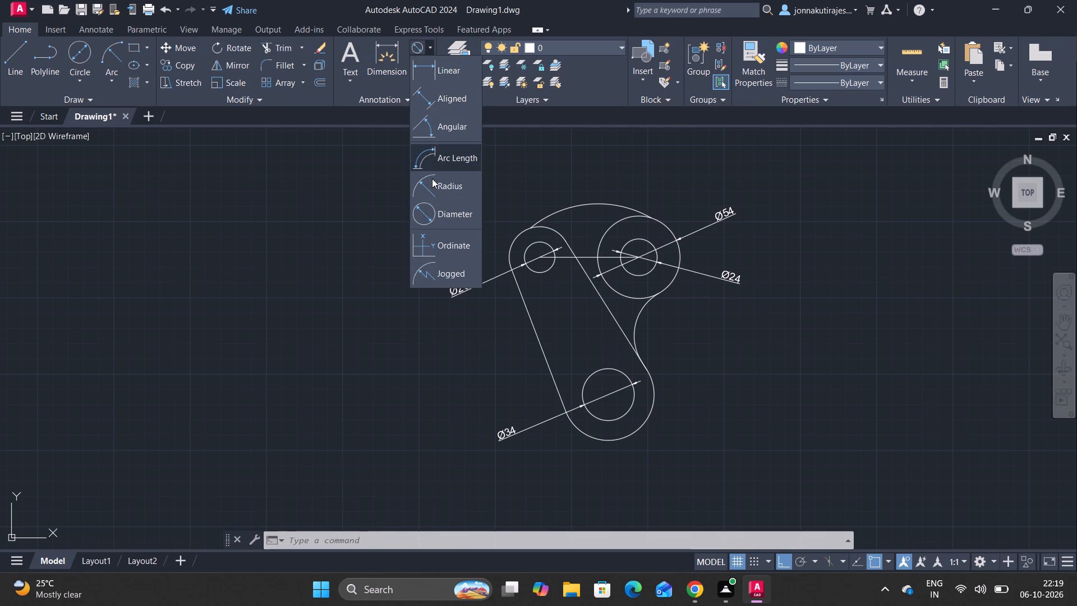
{"action": "left_click", "coordinate": [431, 185]}
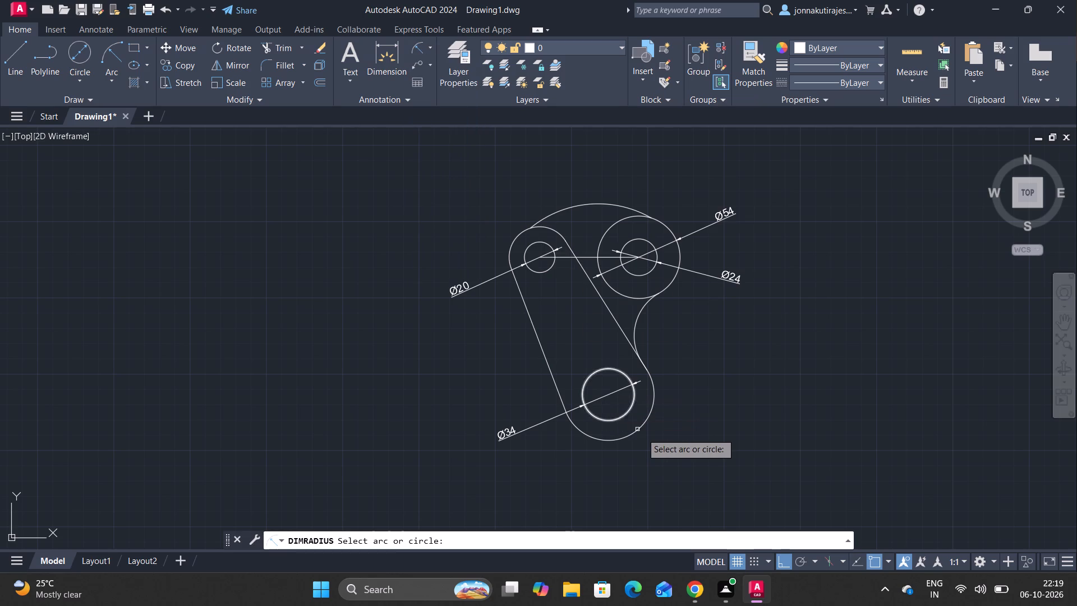
{"action": "left_click", "coordinate": [643, 428]}
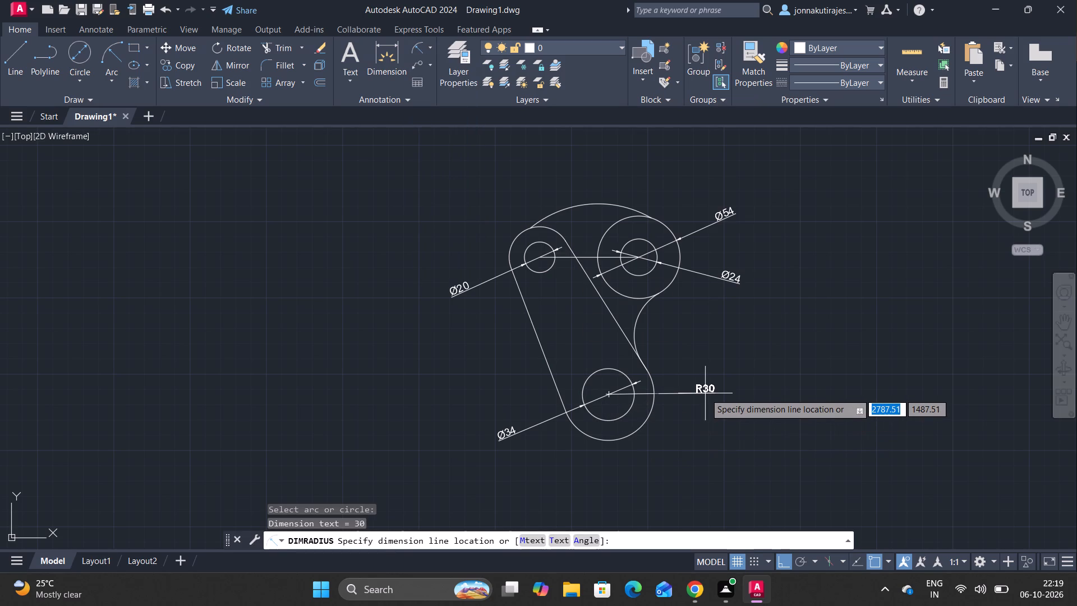
{"action": "left_click", "coordinate": [705, 393]}
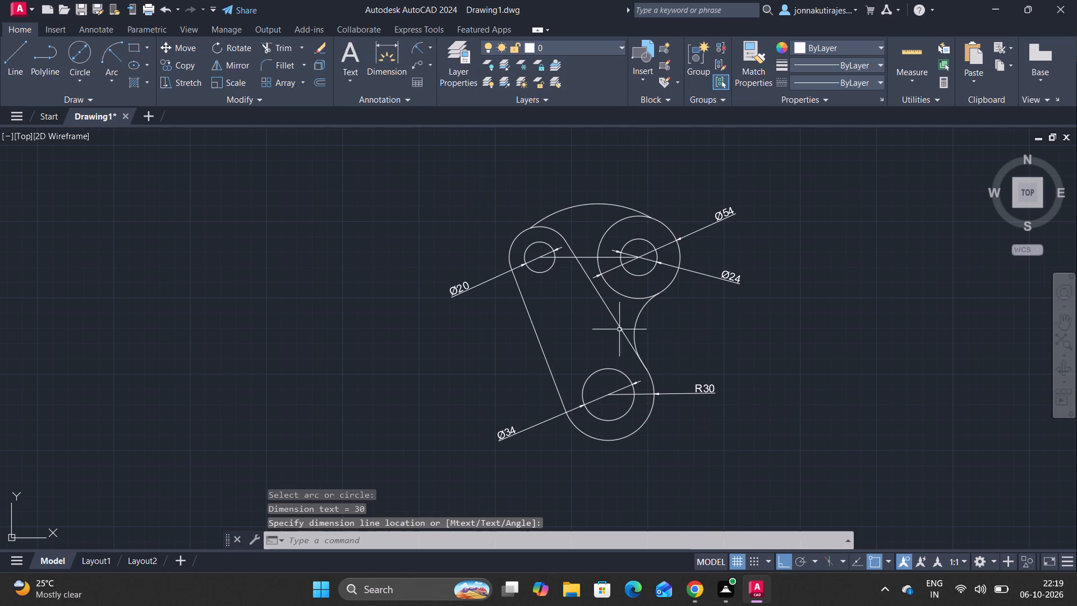
{"action": "key", "text": "space"}
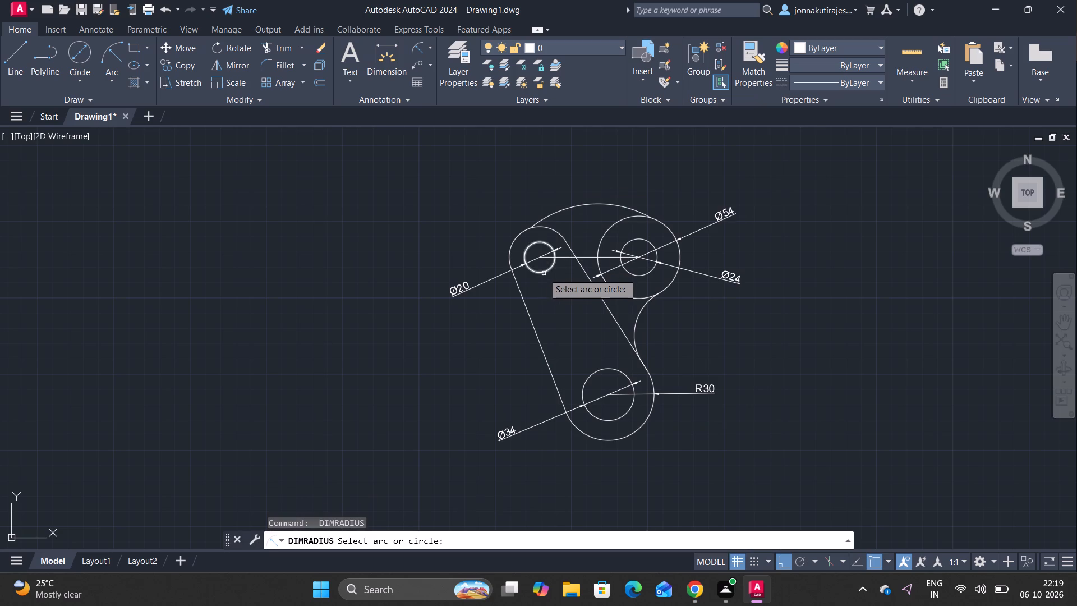
{"action": "left_click", "coordinate": [518, 235]}
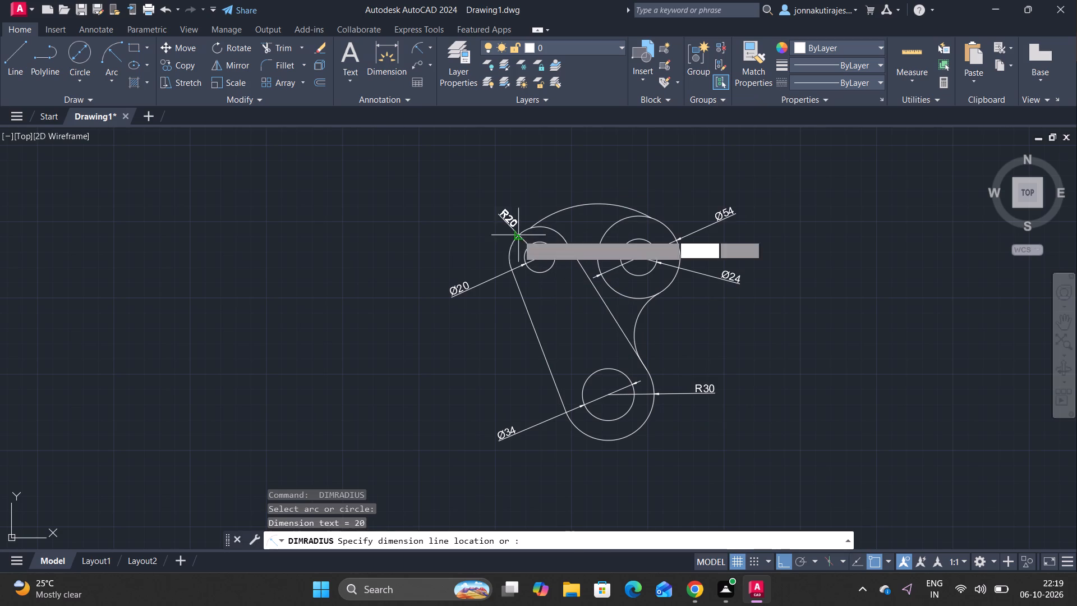
{"action": "left_click", "coordinate": [450, 242]}
{"action": "key", "text": "space"}
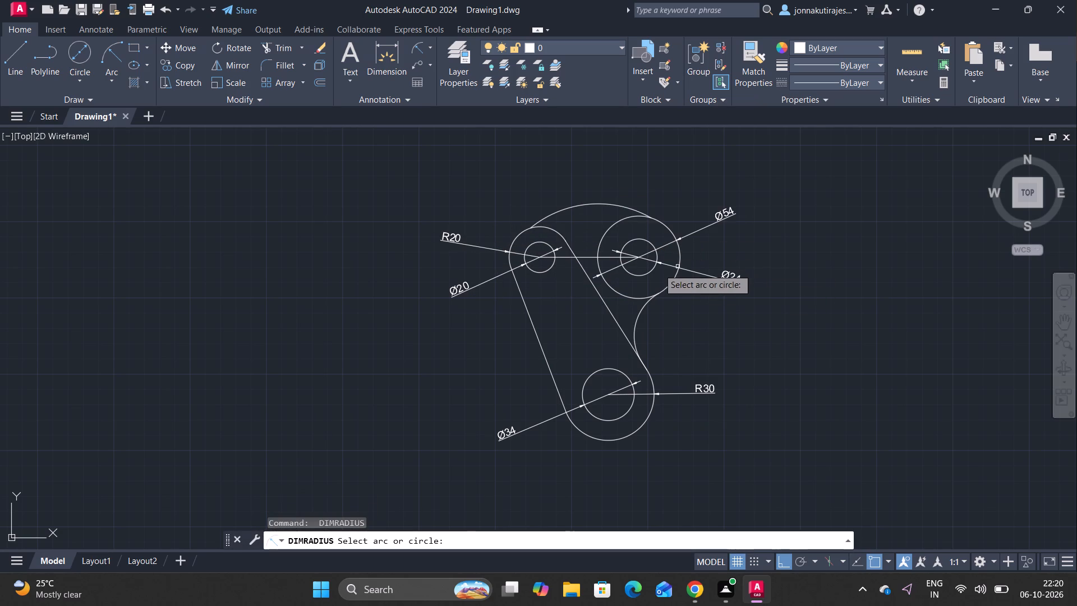
{"action": "left_click", "coordinate": [600, 203]}
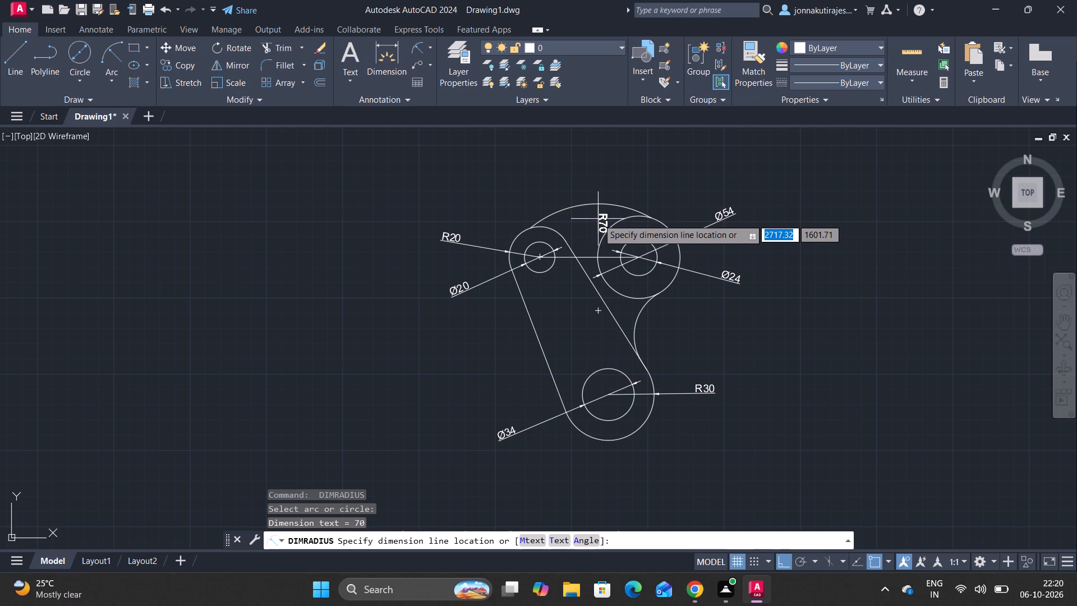
{"action": "left_click", "coordinate": [591, 223]}
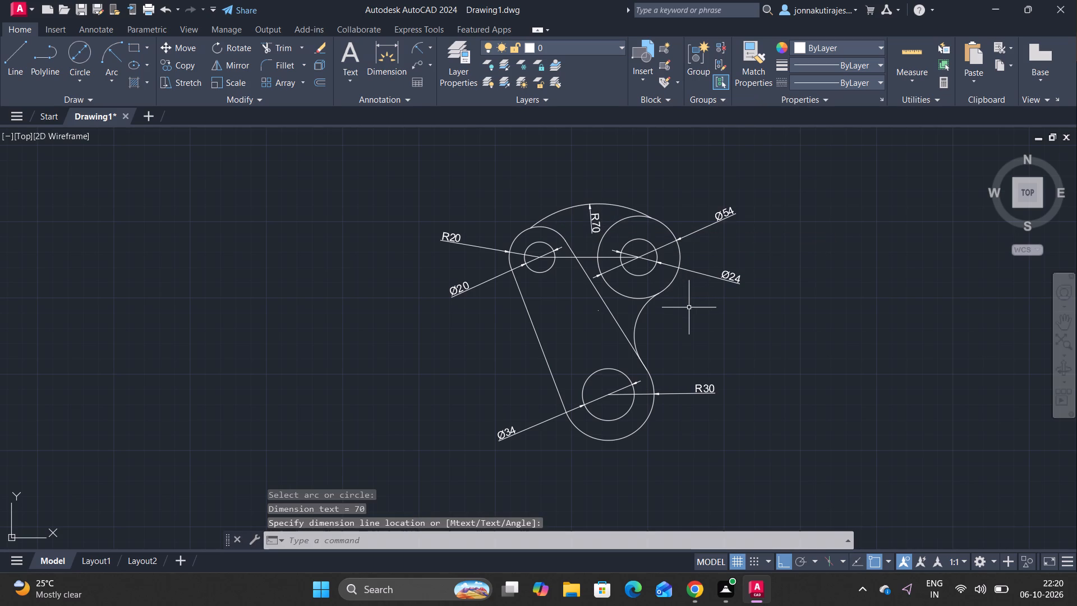
{"action": "key", "text": "space"}
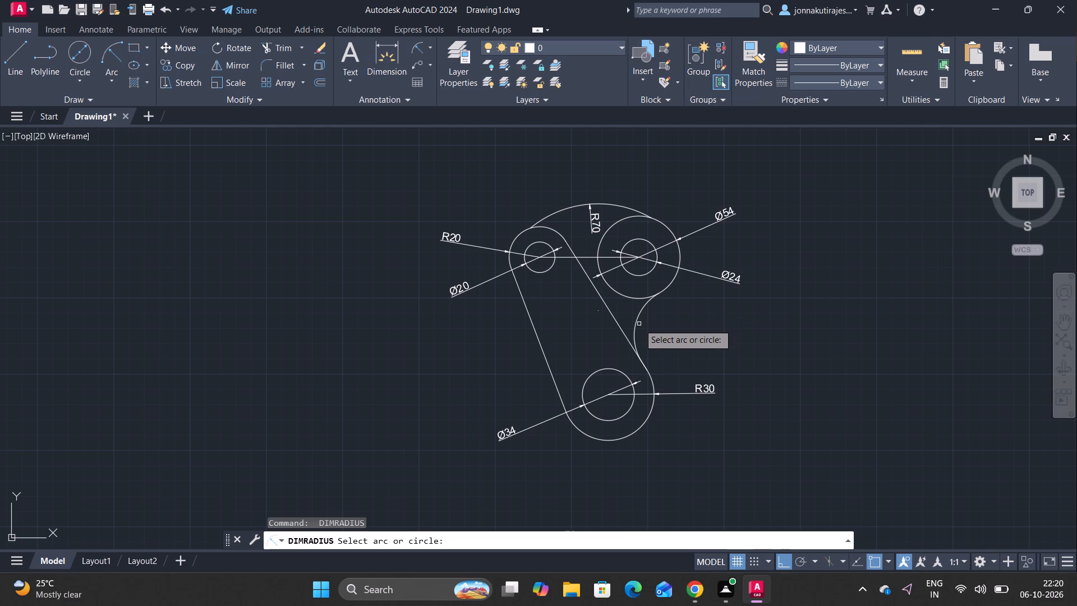
{"action": "left_click", "coordinate": [635, 326]}
{"action": "left_click", "coordinate": [656, 330]}
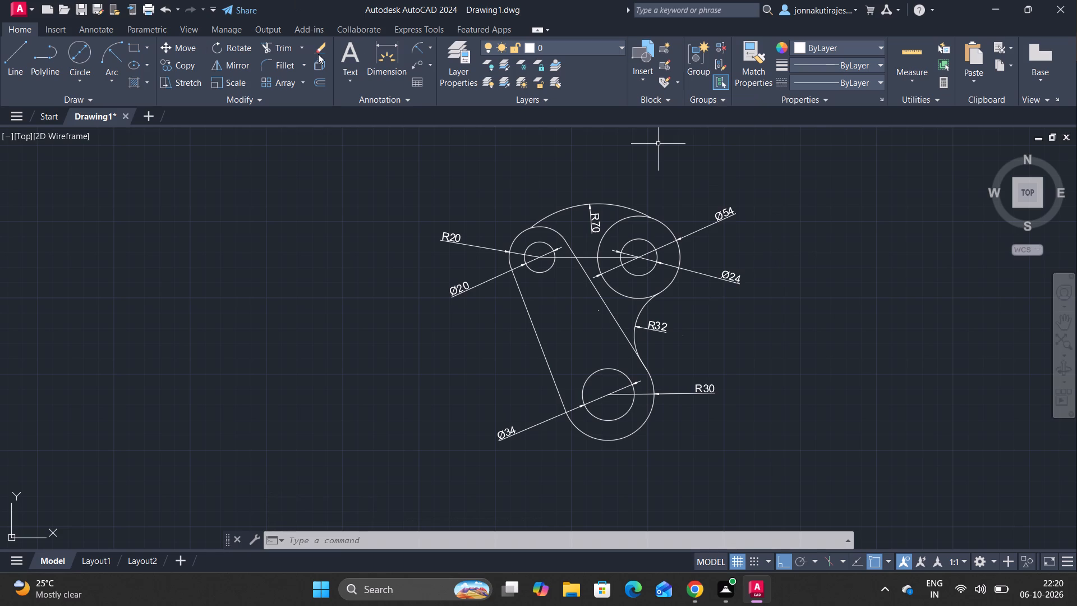
Add linear dimensions: vertical between the lower and upper-right circle centres, and horizontal between the upper-left and lower circle centres.
{"action": "left_click", "coordinate": [427, 49]}
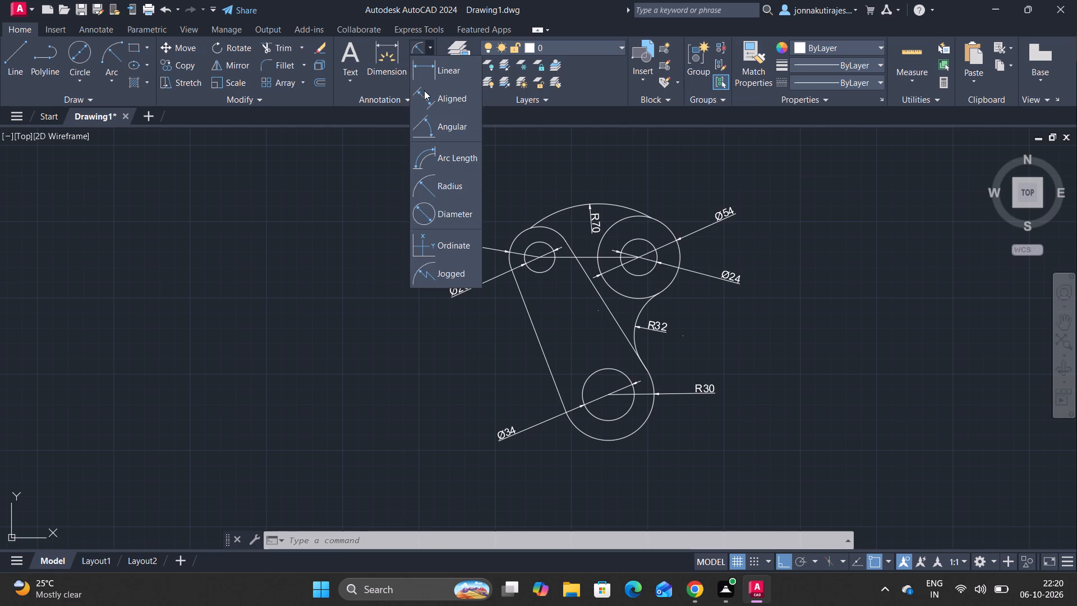
{"action": "left_click", "coordinate": [424, 75]}
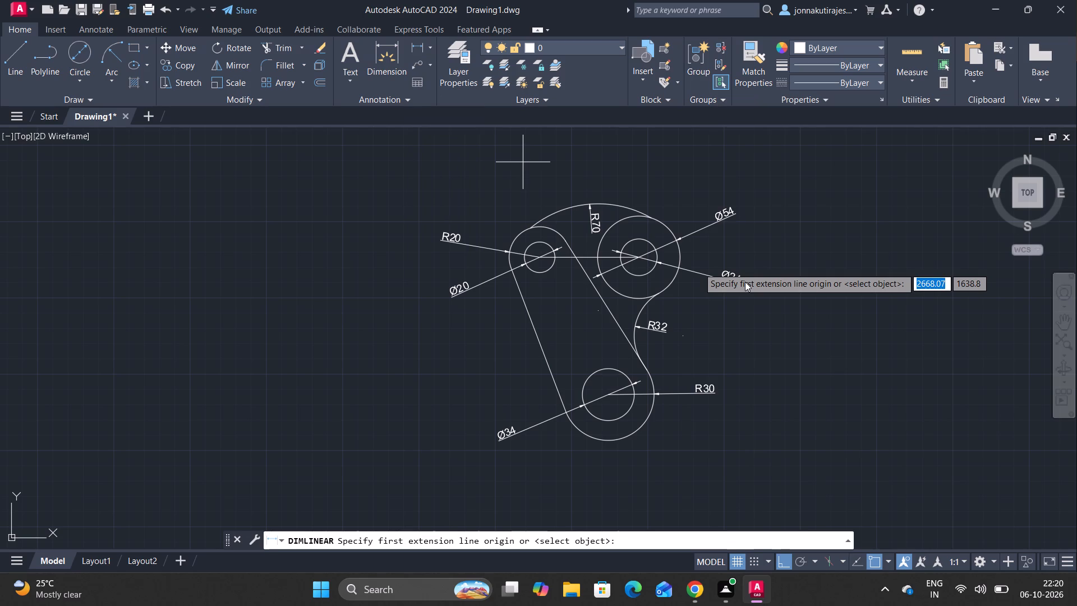
{"action": "left_click", "coordinate": [611, 395]}
{"action": "left_click", "coordinate": [641, 255]}
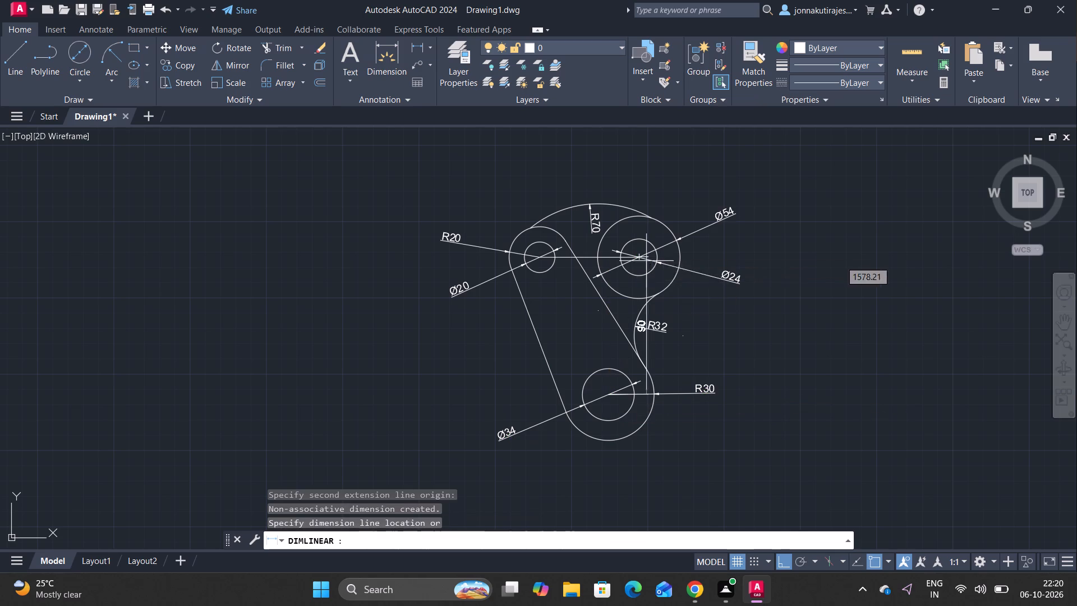
{"action": "left_click", "coordinate": [758, 307]}
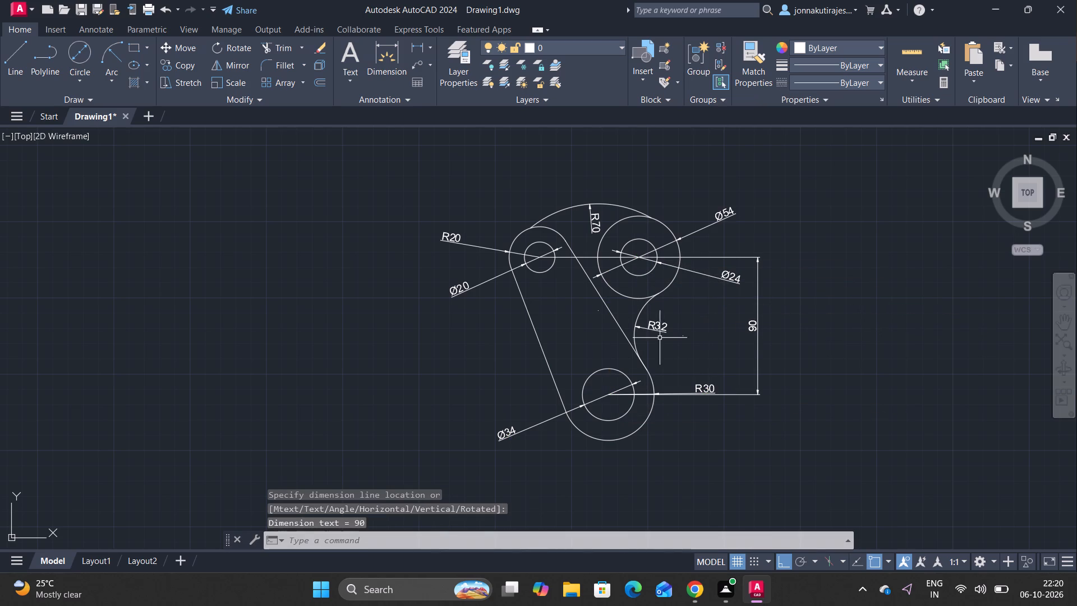
{"action": "key", "text": "space"}
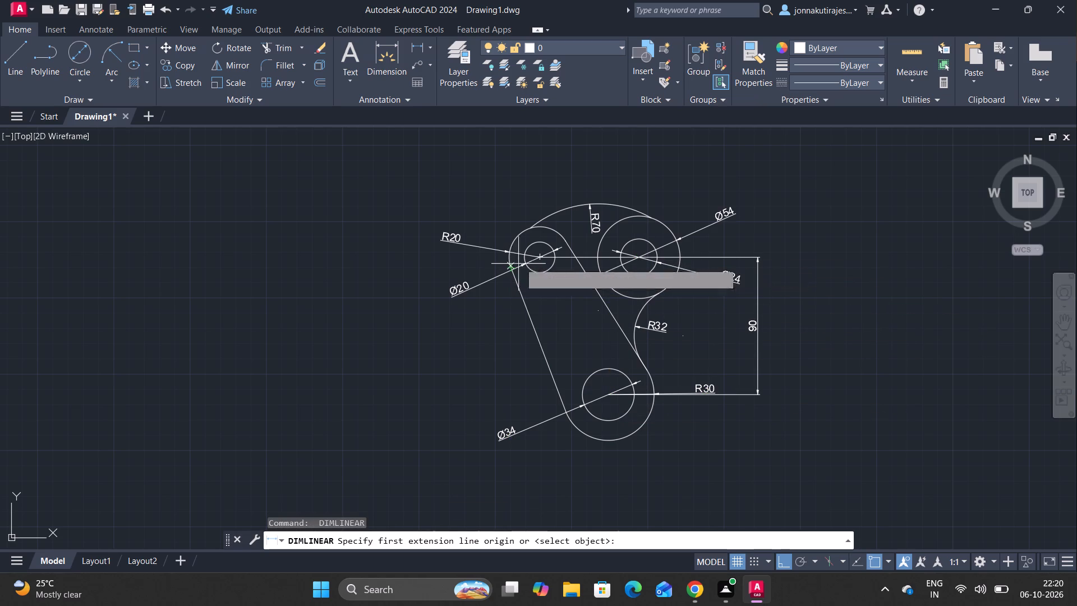
{"action": "left_click", "coordinate": [541, 255]}
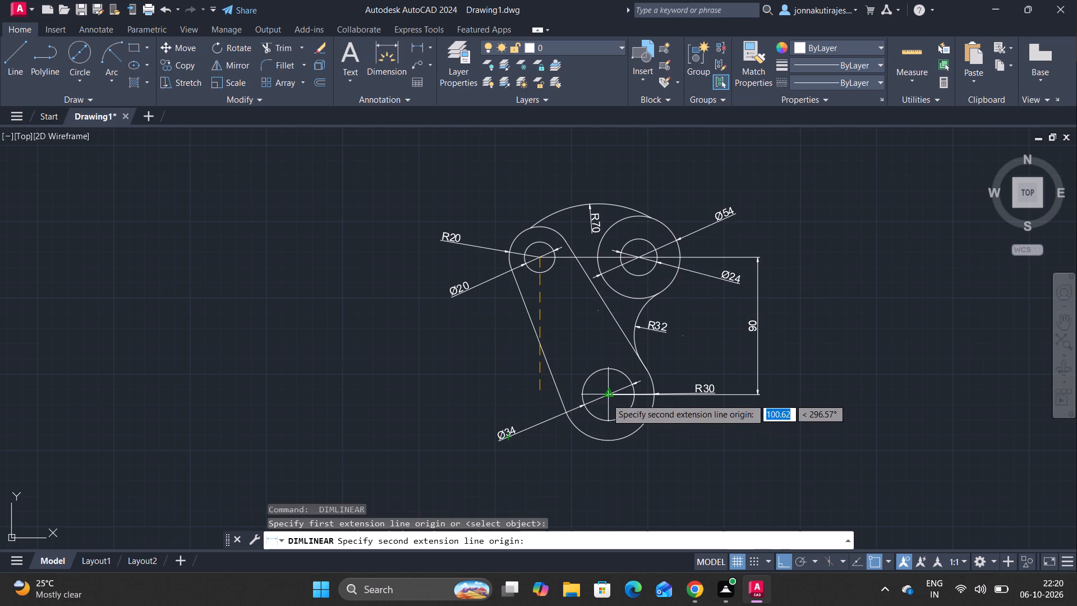
{"action": "left_click", "coordinate": [606, 398]}
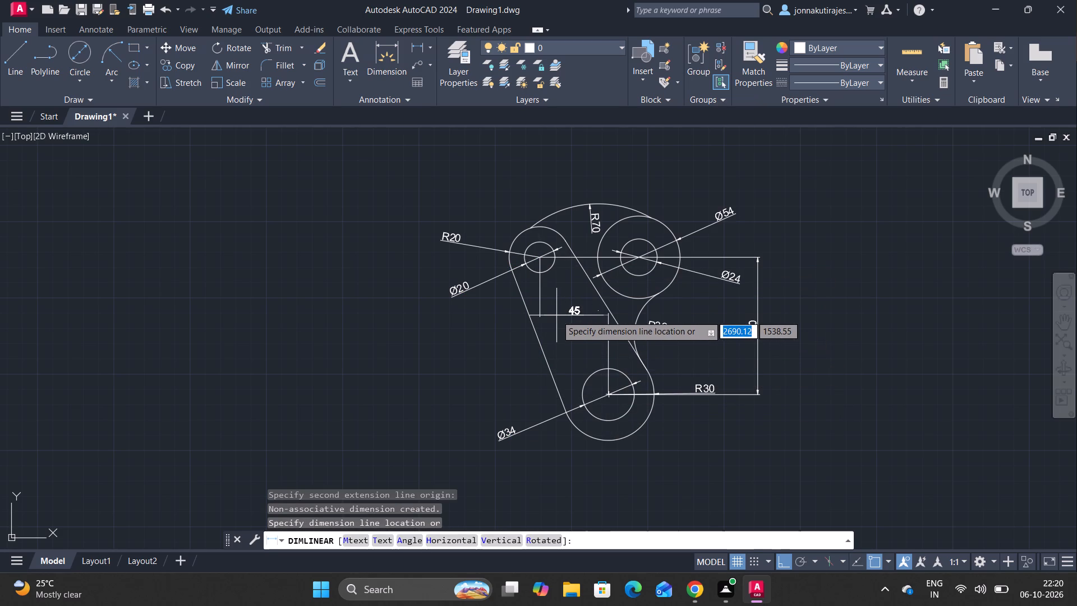
{"action": "left_click", "coordinate": [562, 314]}
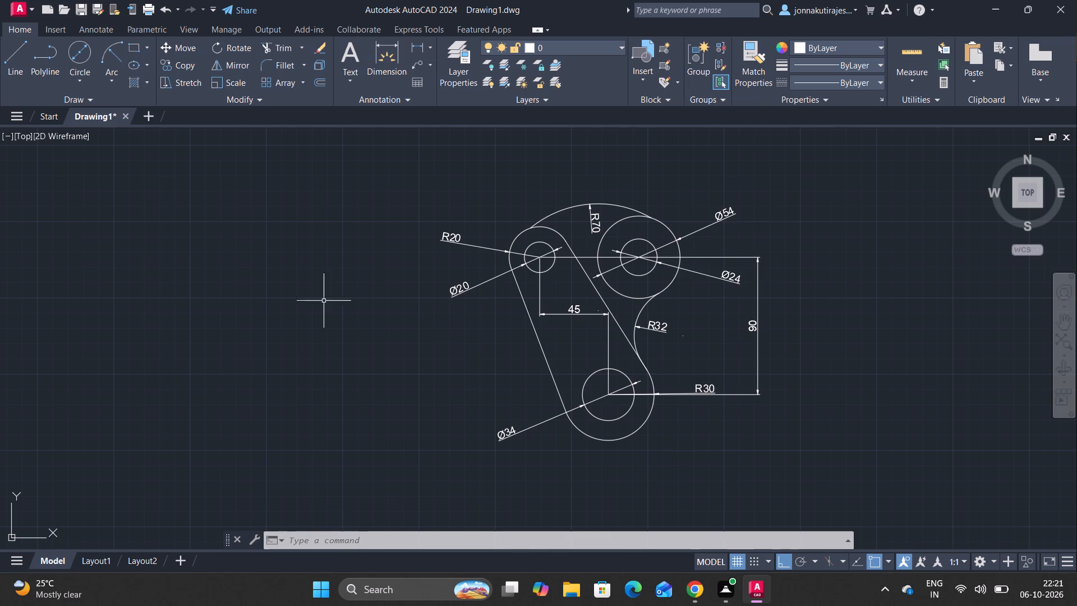
Hatch the slanted arm between the upper-left and lower circles with the ANSI31 pattern, leaving both holes unhatched.
{"action": "left_click", "coordinate": [136, 79]}
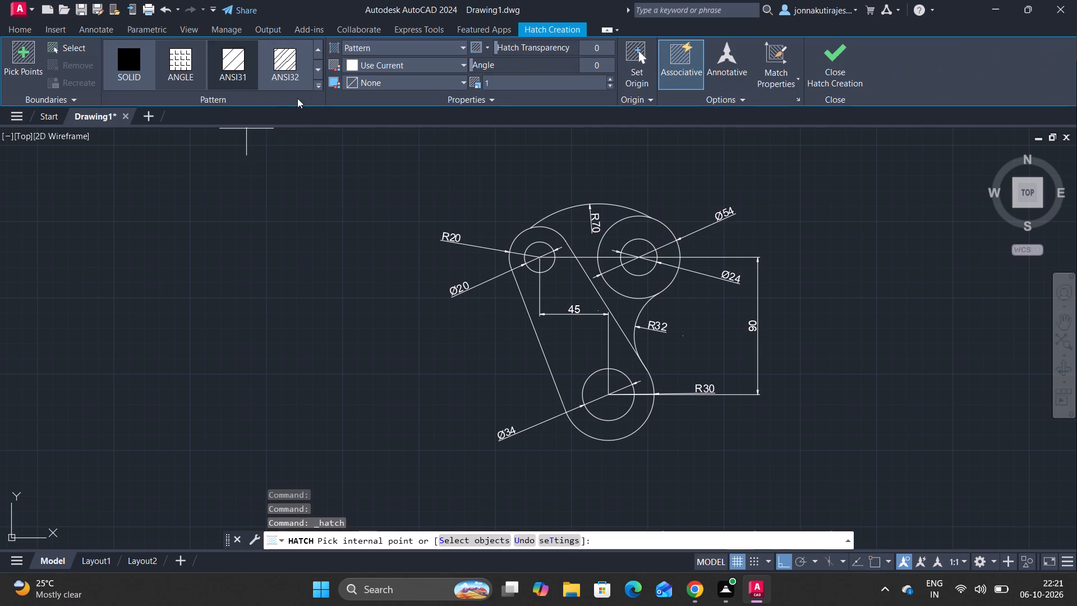
{"action": "left_click", "coordinate": [231, 71]}
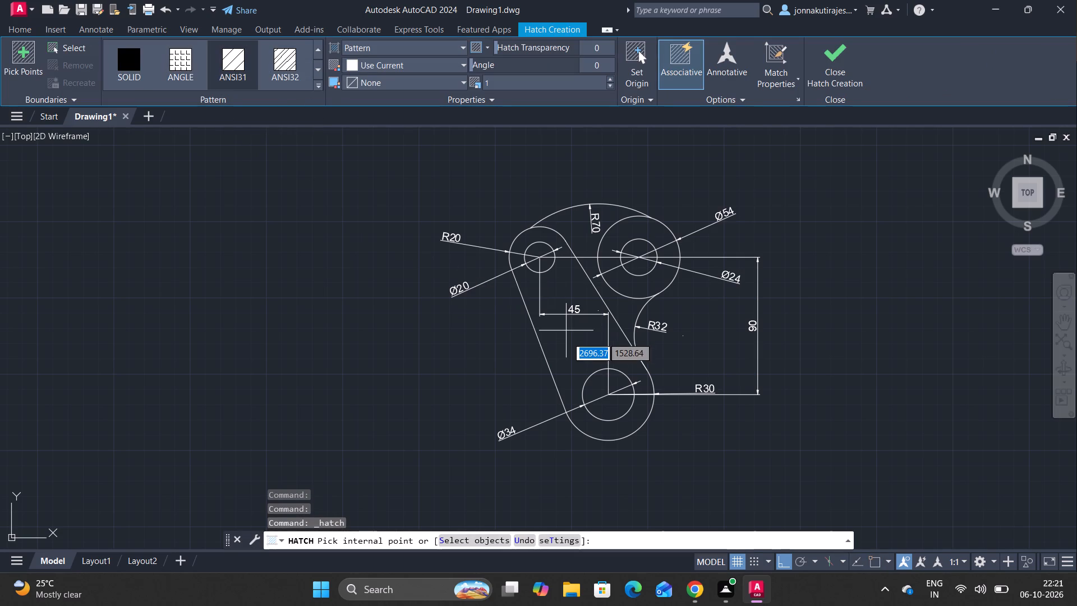
{"action": "left_click", "coordinate": [567, 342]}
{"action": "left_click", "coordinate": [841, 60]}
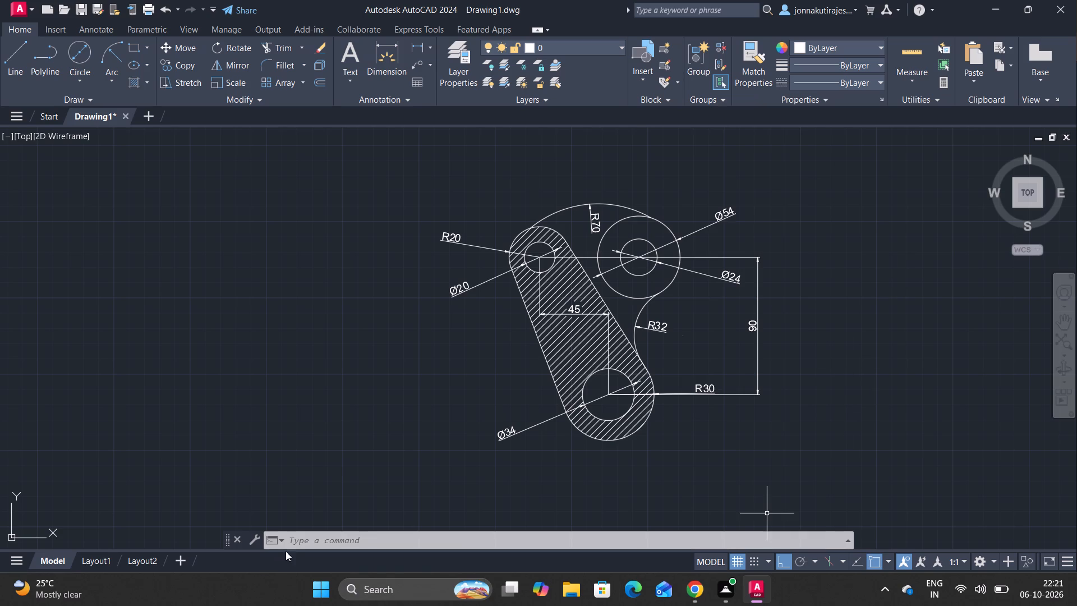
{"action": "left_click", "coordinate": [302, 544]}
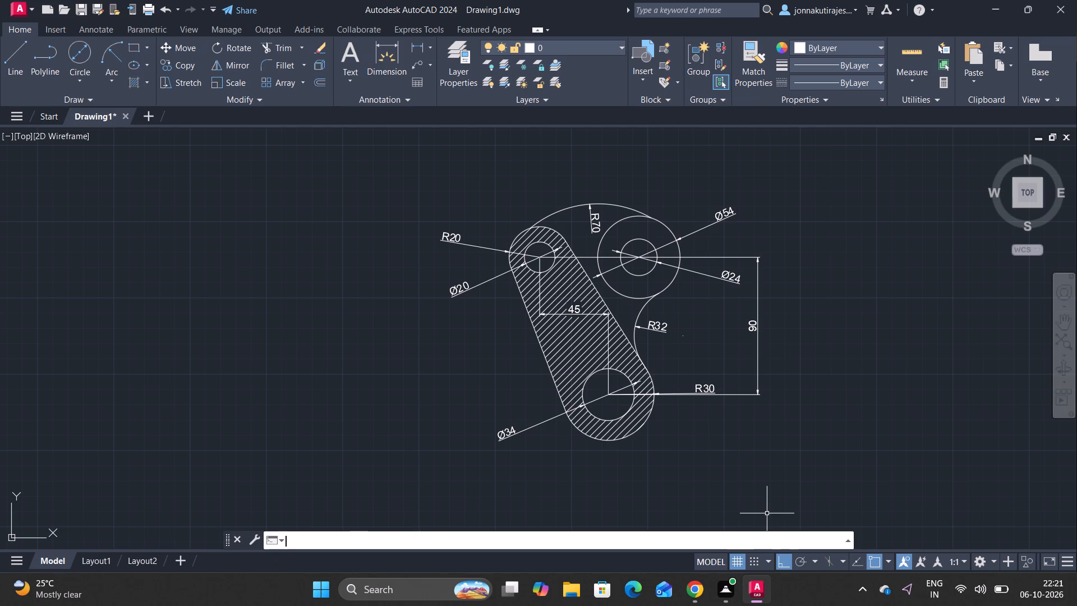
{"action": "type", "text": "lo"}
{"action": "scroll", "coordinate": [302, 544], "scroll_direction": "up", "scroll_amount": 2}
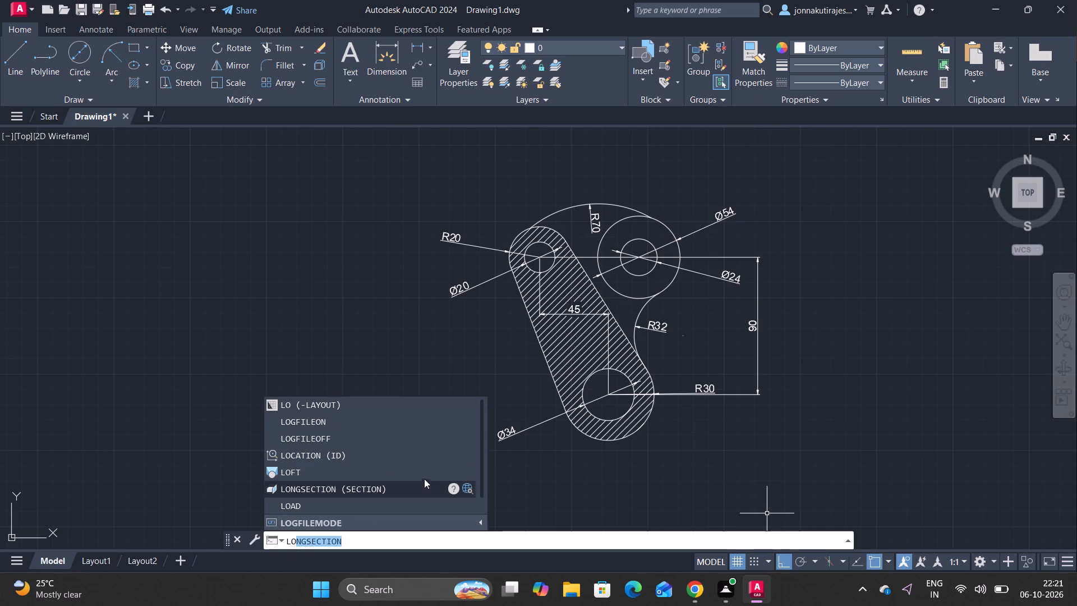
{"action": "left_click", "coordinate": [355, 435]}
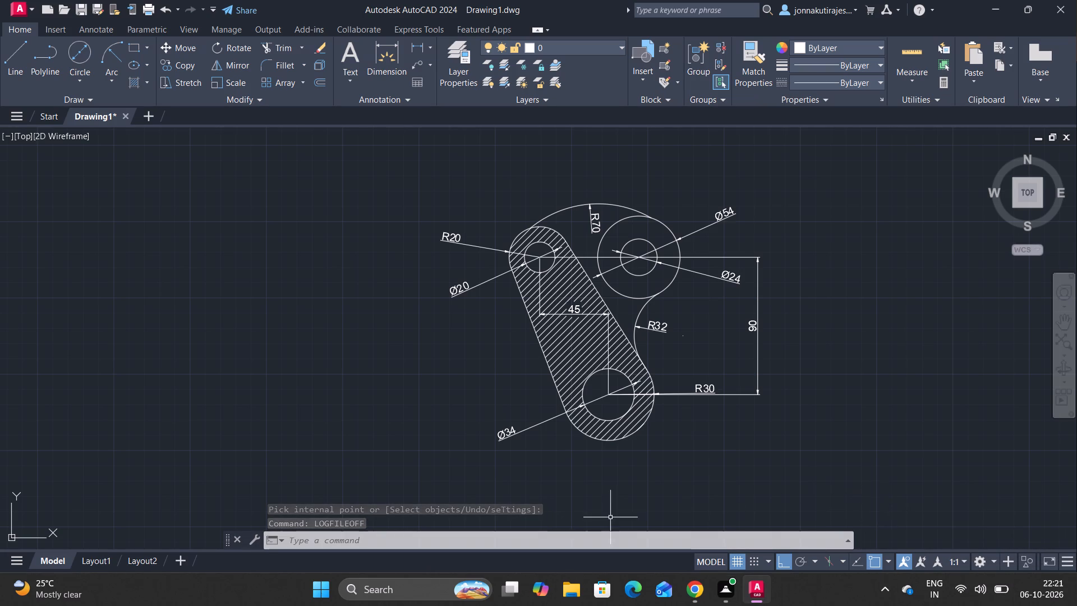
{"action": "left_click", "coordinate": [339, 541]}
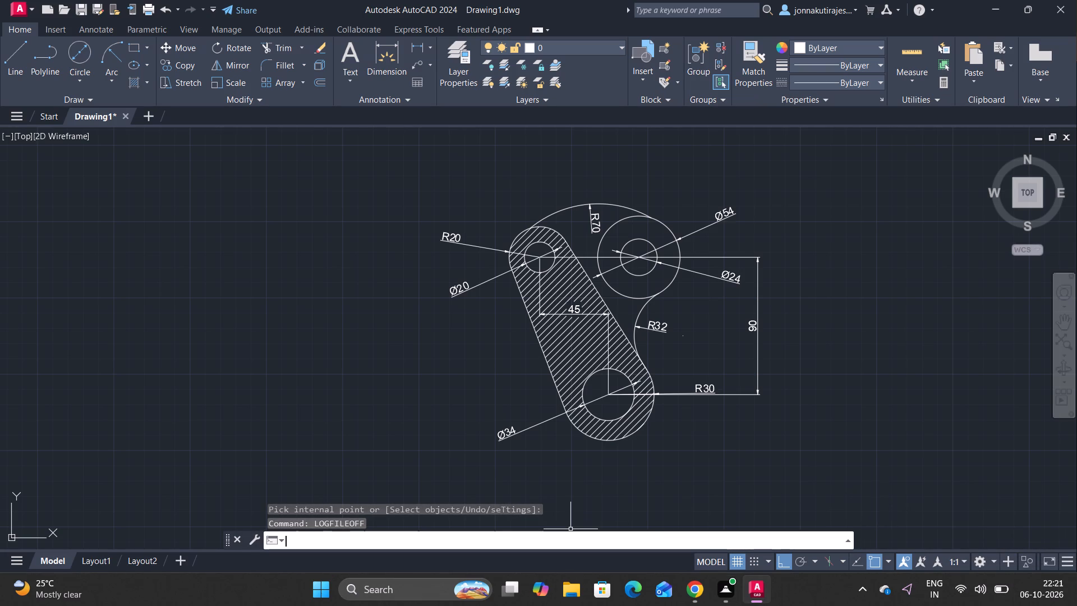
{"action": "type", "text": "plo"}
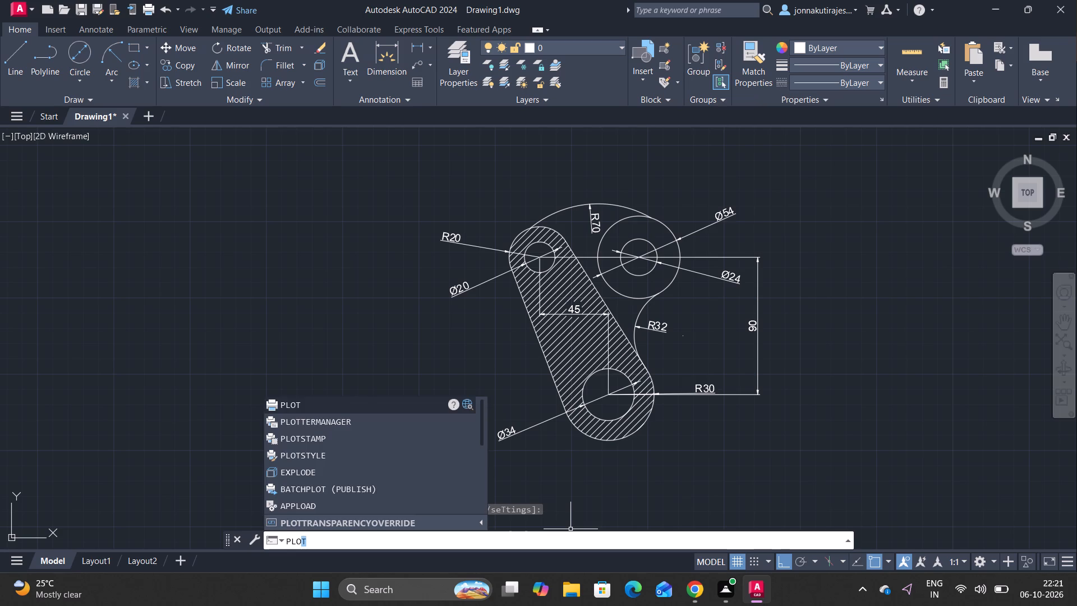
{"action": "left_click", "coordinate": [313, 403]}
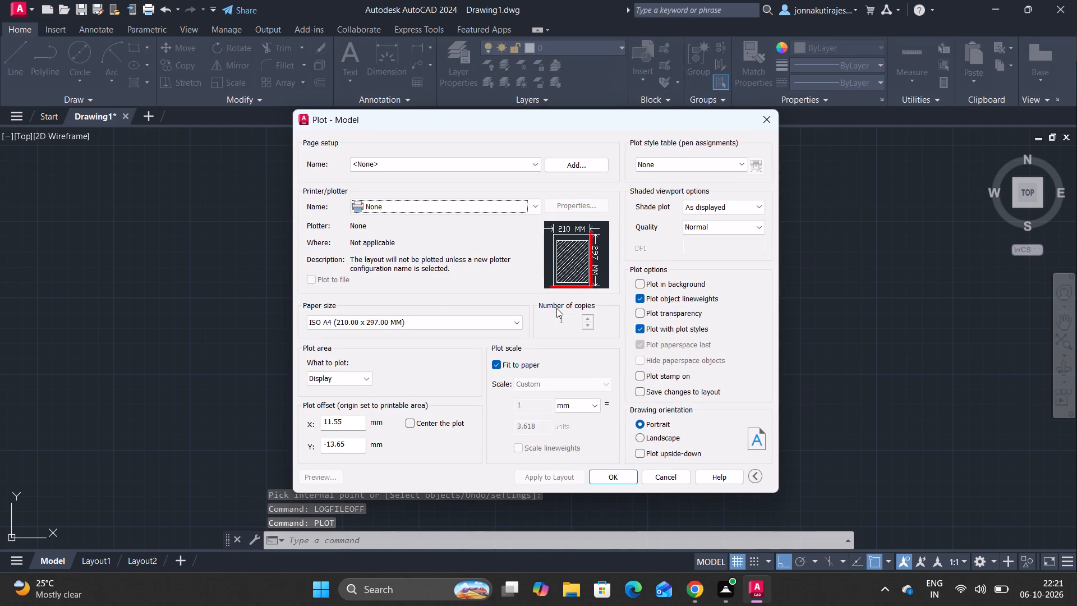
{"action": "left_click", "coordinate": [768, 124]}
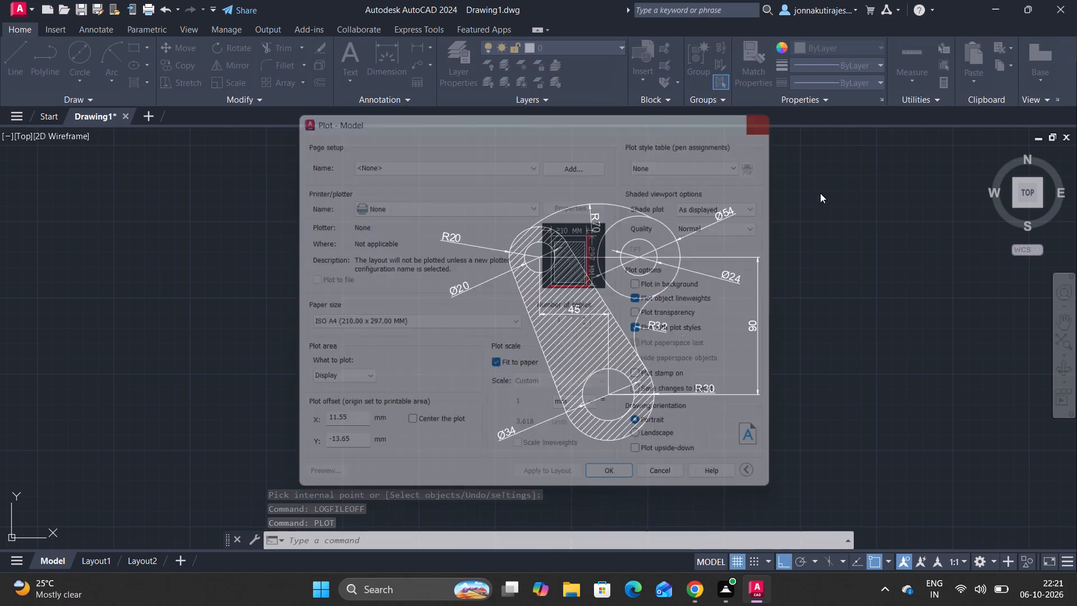
Save the drawing in the Documents folder under the file name Bell Crank.
{"action": "key", "text": "ctrl+s"}
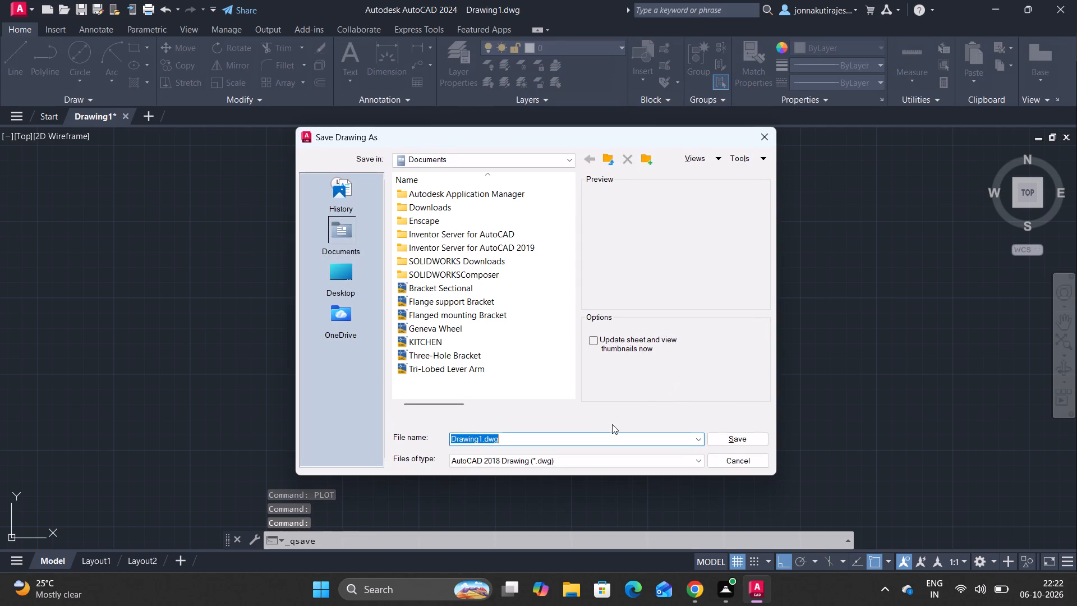
{"action": "key", "text": "space"}
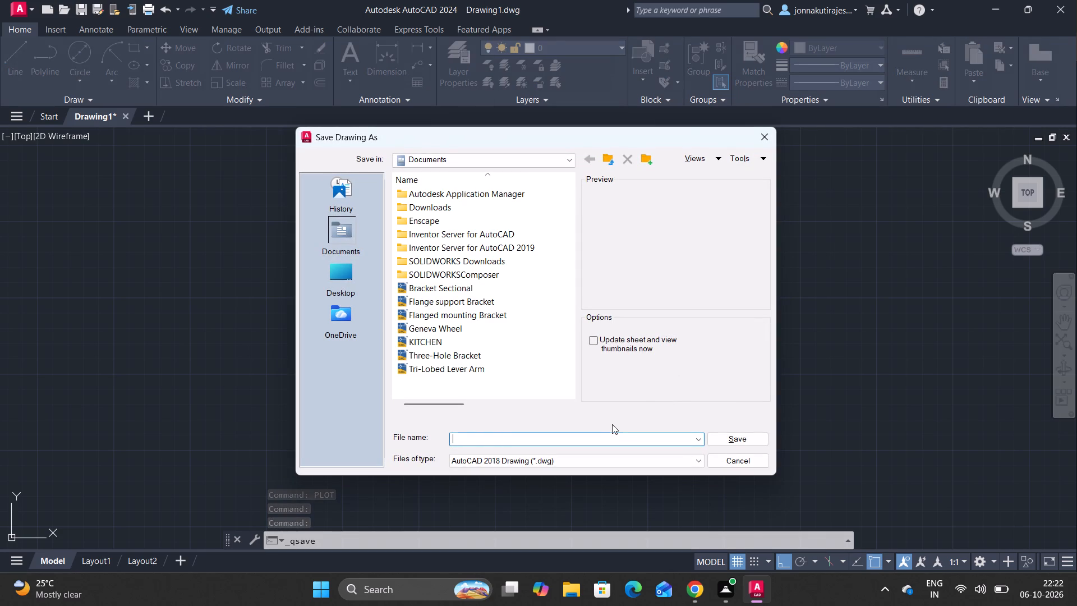
{"action": "key", "text": "BackSpace"}
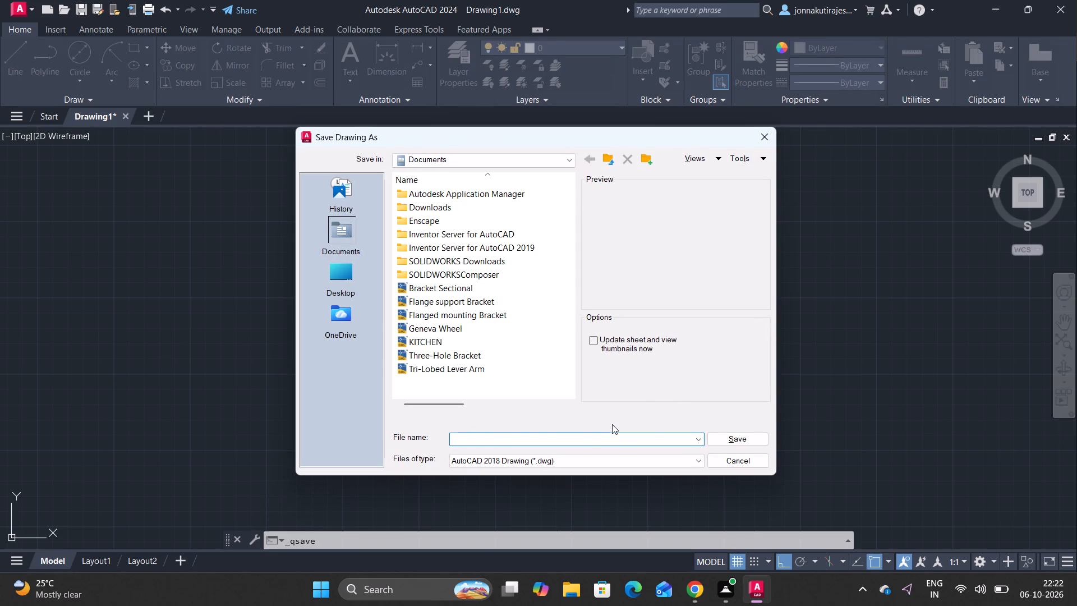
{"action": "key", "text": "ctrl+v"}
{"action": "key", "text": "BackSpace"}
{"action": "key", "text": "BackSpace"}
{"action": "key", "text": "BackSpace"}
{"action": "key", "text": "BackSpace"}
{"action": "key", "text": "BackSpace"}
{"action": "key", "text": "BackSpace"}
{"action": "key", "text": "BackSpace"}
{"action": "key", "text": "BackSpace"}
{"action": "key", "text": "BackSpace"}
{"action": "key", "text": "BackSpace"}
{"action": "key", "text": "BackSpace"}
{"action": "key", "text": "BackSpace"}
{"action": "key", "text": "BackSpace"}
{"action": "key", "text": "BackSpace"}
{"action": "key", "text": "BackSpace"}
{"action": "key", "text": "BackSpace"}
{"action": "key", "text": "BackSpace"}
{"action": "key", "text": "BackSpace"}
{"action": "key", "text": "BackSpace"}
{"action": "key", "text": "BackSpace"}
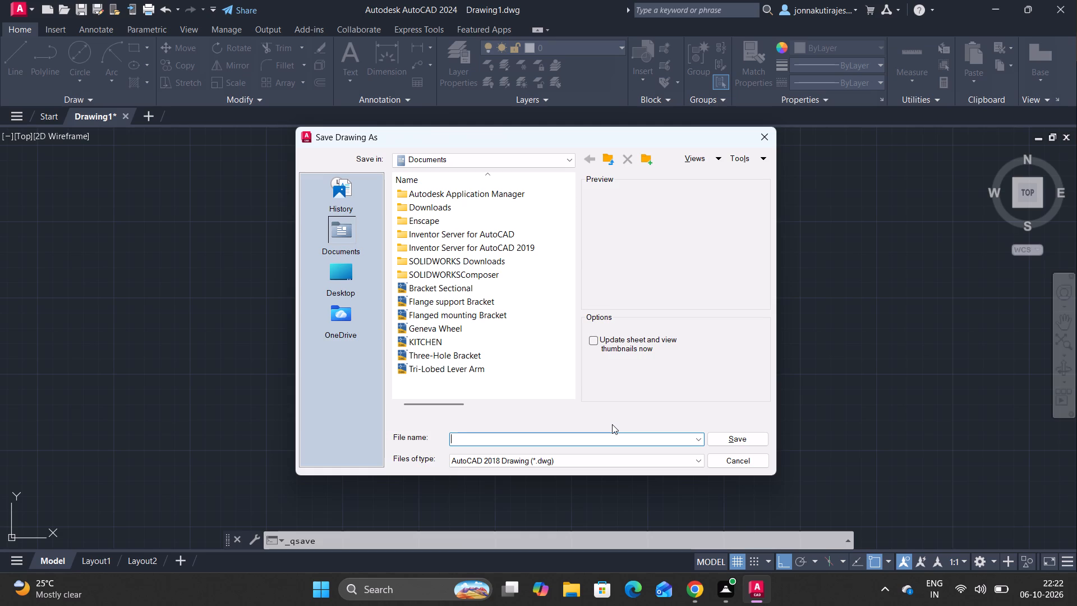
{"action": "key", "text": "shift+b"}
{"action": "type", "text": "ell"}
{"action": "key", "text": "space"}
{"action": "key", "text": "shift+c"}
{"action": "key", "text": "r"}
{"action": "type", "text": "ank"}
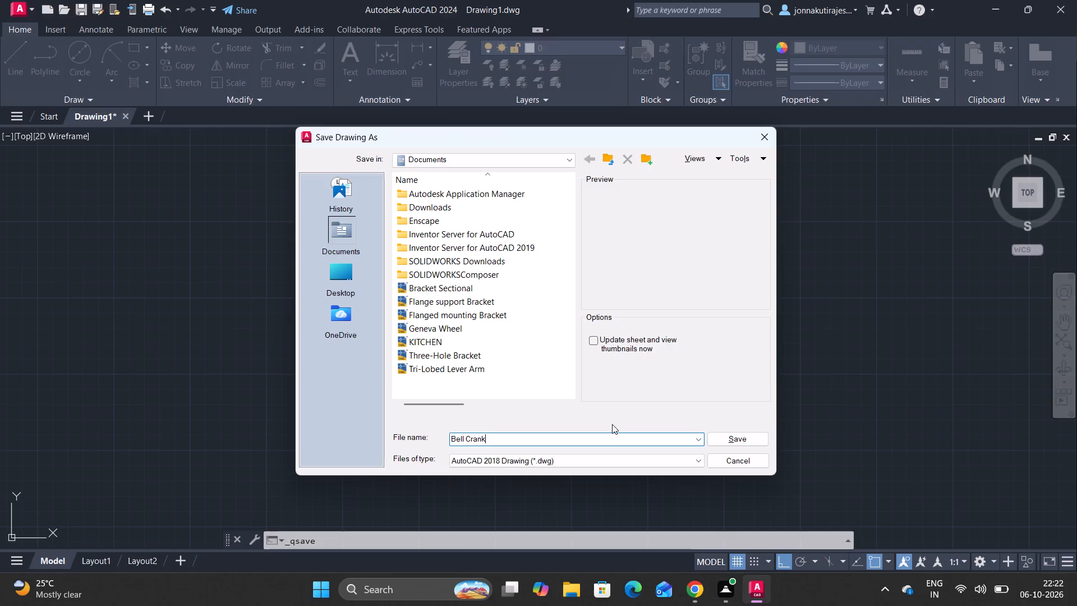
{"action": "left_click", "coordinate": [751, 436]}
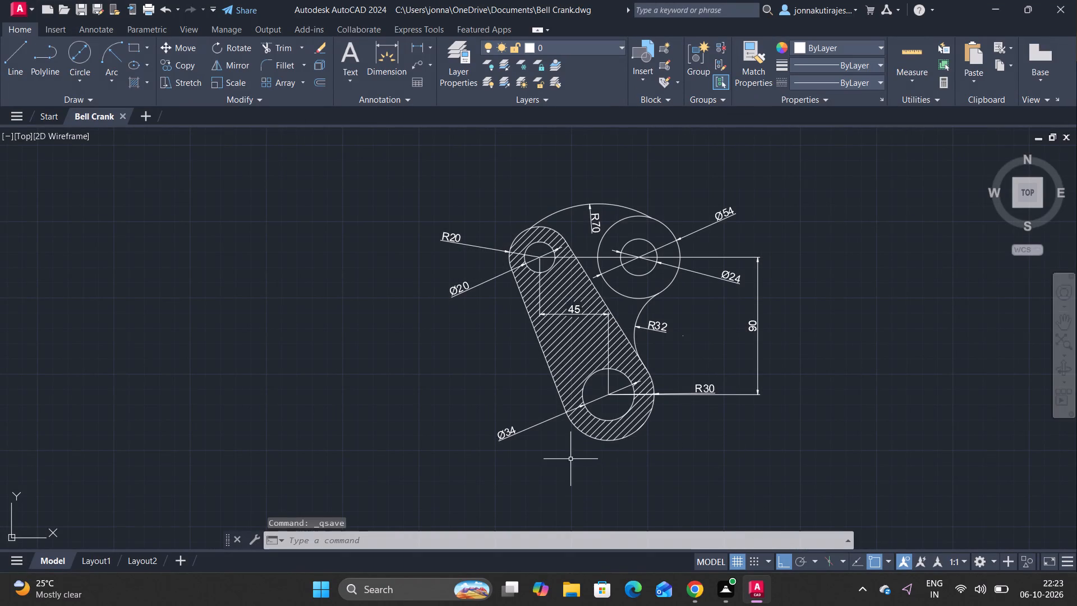
Set up a plot with DWG To PDF.pc3, ISO full bleed A4 (297.00 x 210.00 MM) paper, landscape orientation and a centred plot.
{"action": "scroll", "coordinate": [570, 459], "scroll_direction": "down", "scroll_amount": 1}
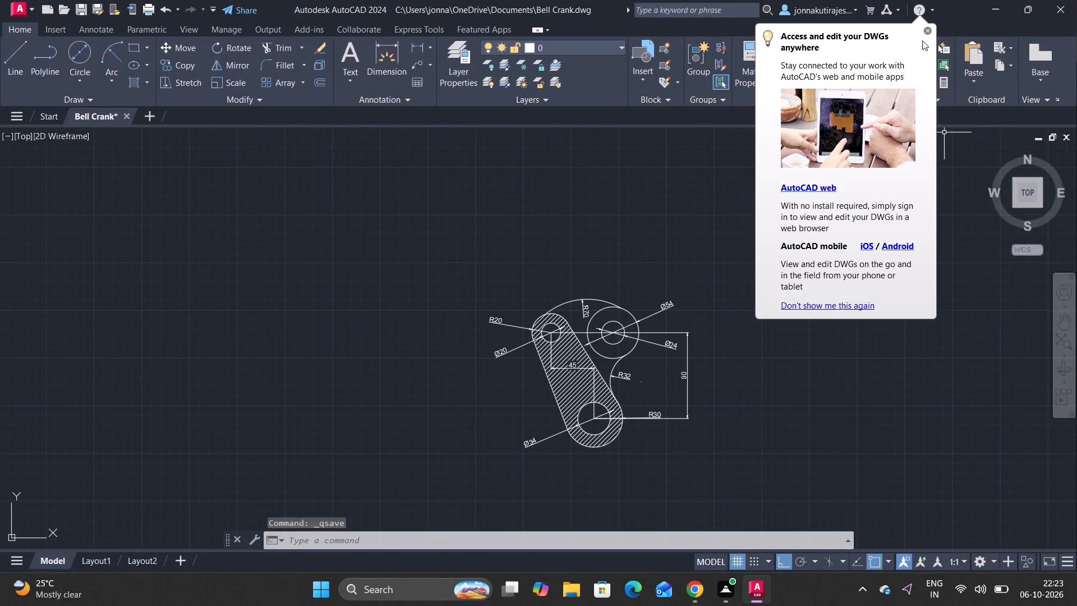
{"action": "left_click", "coordinate": [929, 29]}
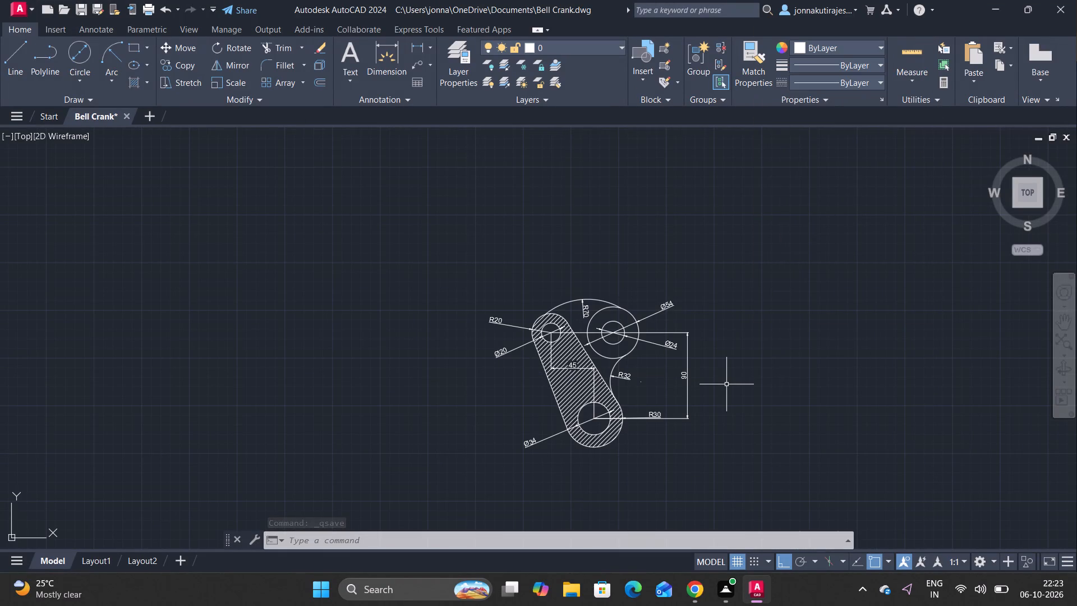
{"action": "left_click", "coordinate": [529, 540]}
{"action": "type", "text": "plo"}
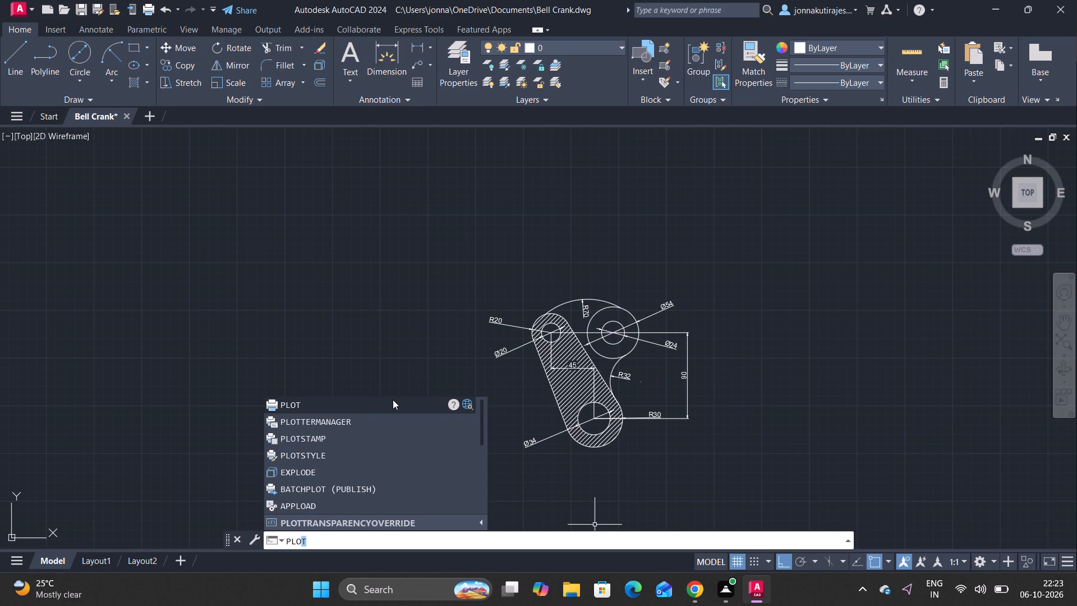
{"action": "left_click", "coordinate": [393, 400]}
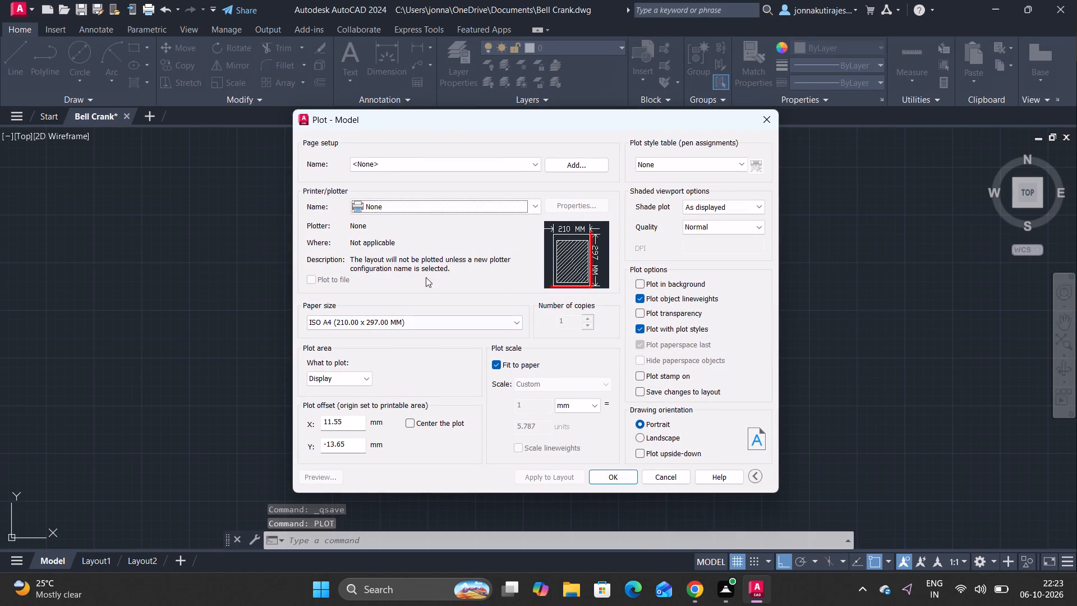
{"action": "left_click", "coordinate": [501, 201]}
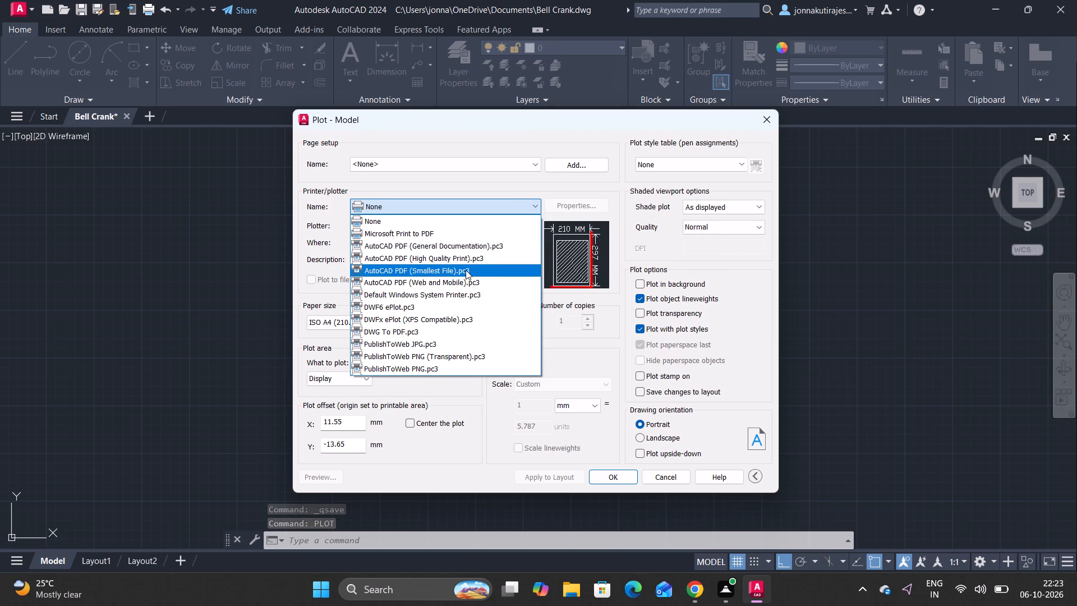
{"action": "left_click", "coordinate": [446, 331]}
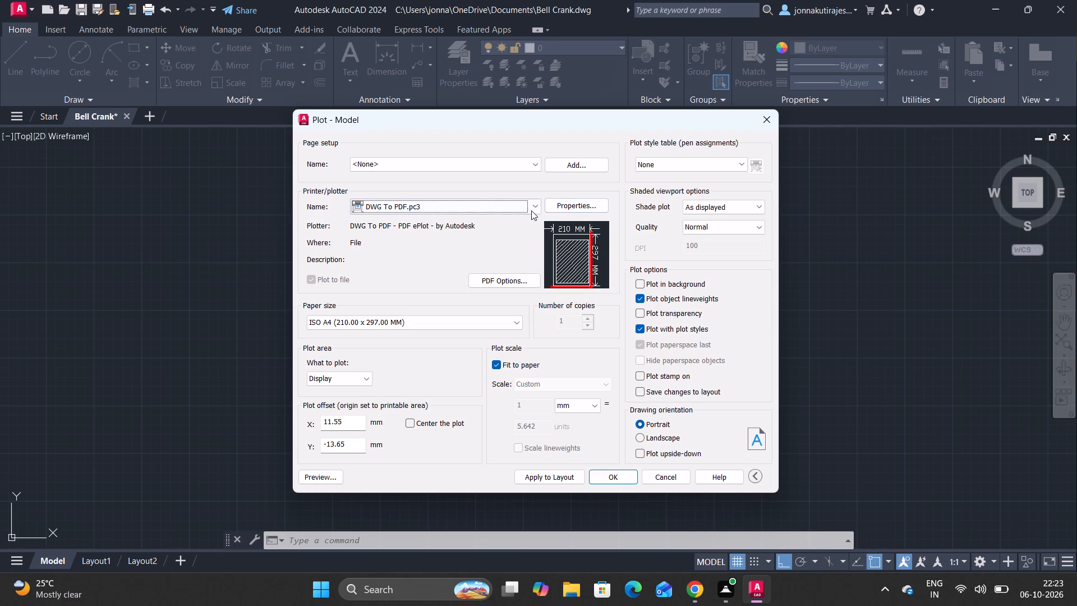
{"action": "left_click", "coordinate": [397, 327]}
{"action": "scroll", "coordinate": [375, 433], "scroll_direction": "down", "scroll_amount": 1}
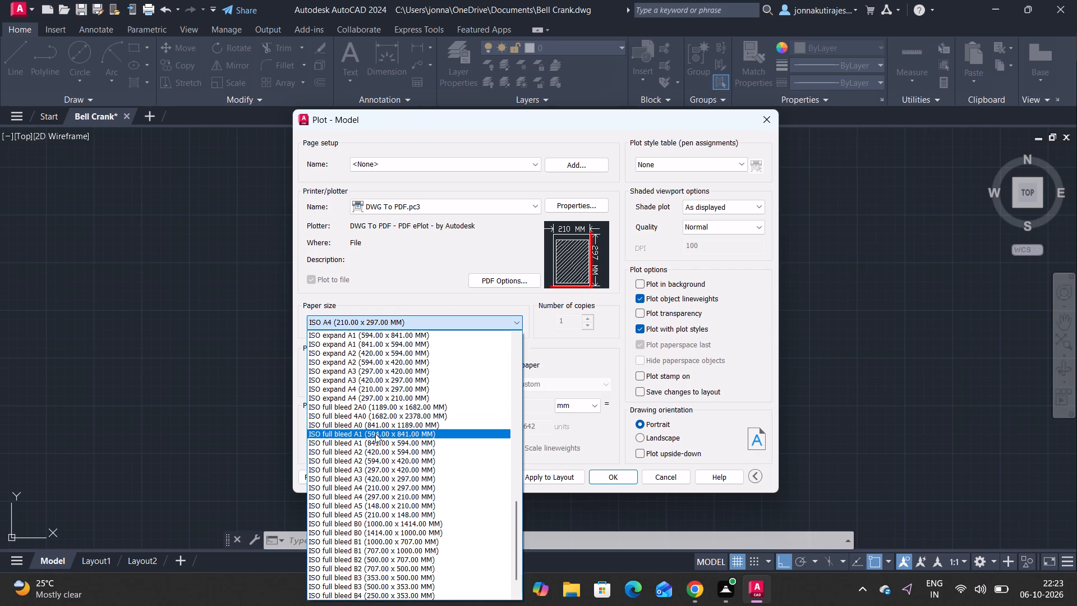
{"action": "left_click", "coordinate": [384, 495]}
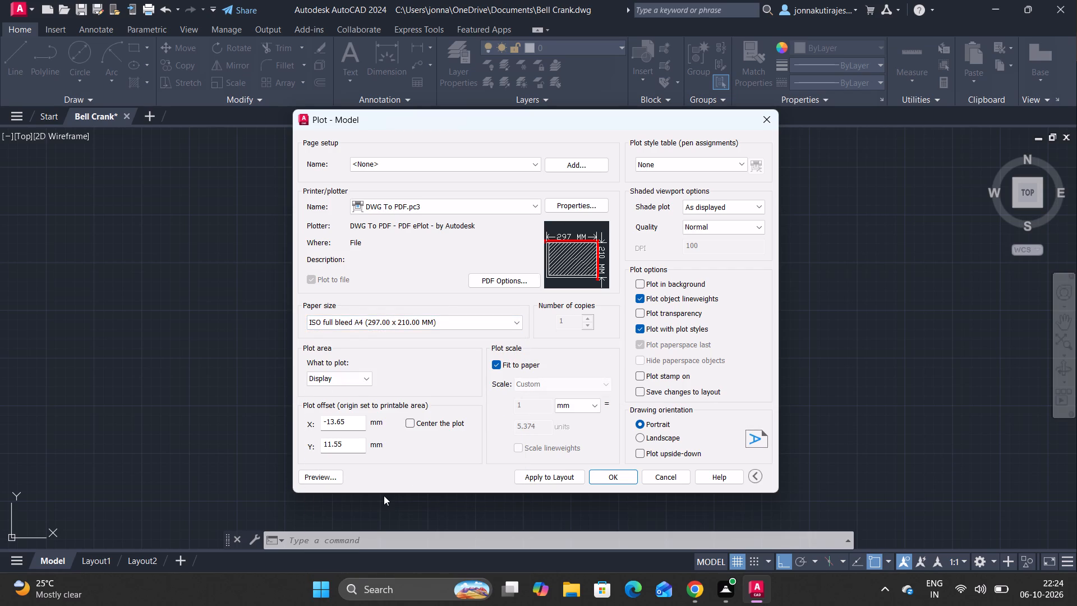
{"action": "left_click", "coordinate": [648, 436]}
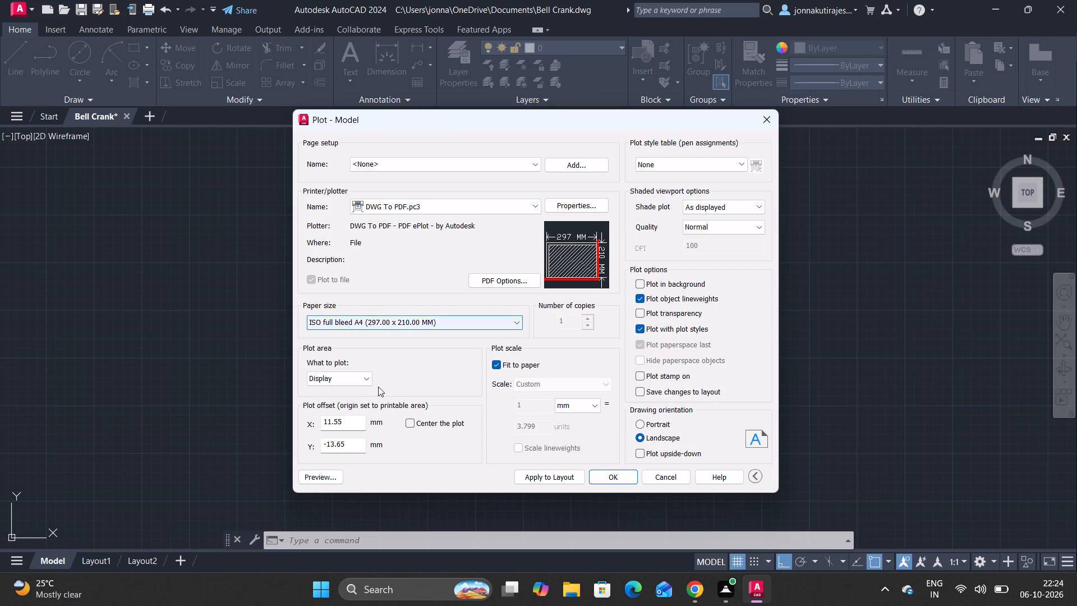
{"action": "left_click", "coordinate": [411, 419]}
{"action": "scroll", "coordinate": [555, 395], "scroll_direction": "down", "scroll_amount": 1}
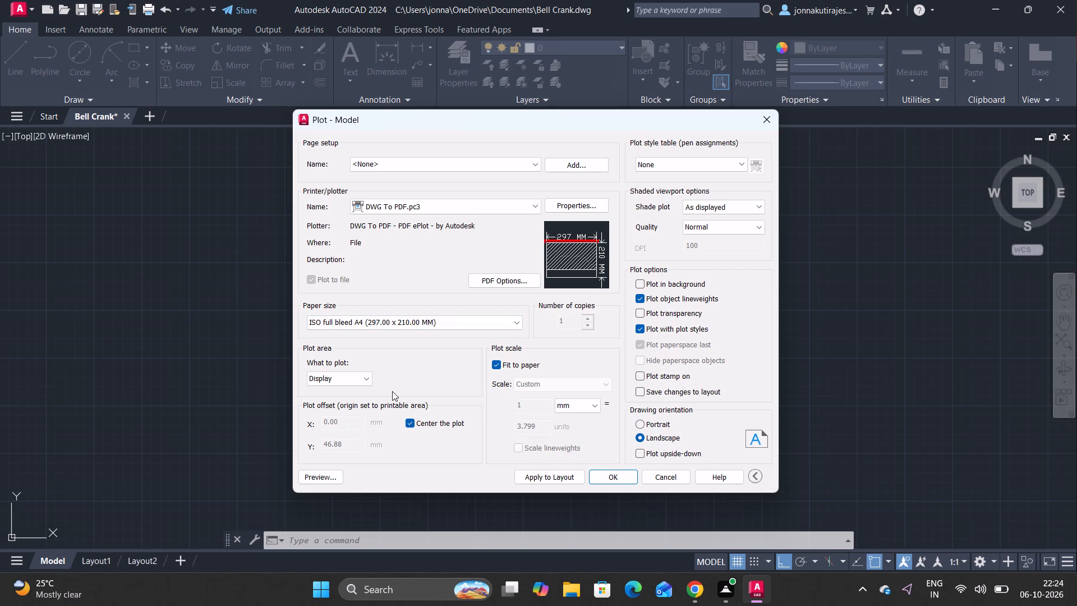
{"action": "scroll", "coordinate": [392, 391], "scroll_direction": "down", "scroll_amount": 2}
Set the plot area to a window enclosing the whole lever part and all its dimensions with some margin.
{"action": "left_click", "coordinate": [351, 378]}
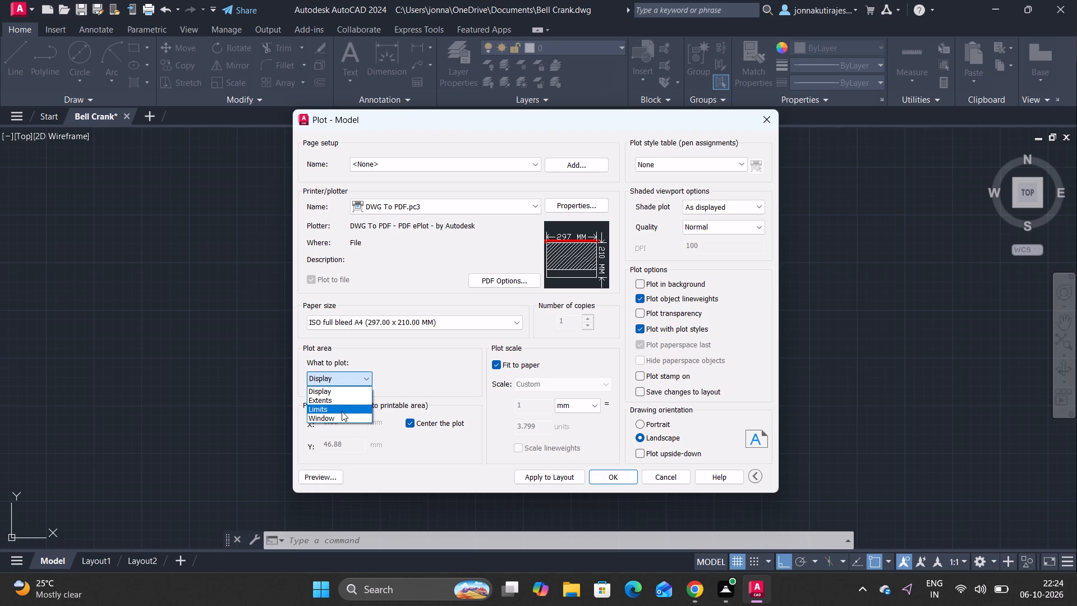
{"action": "left_click", "coordinate": [344, 417]}
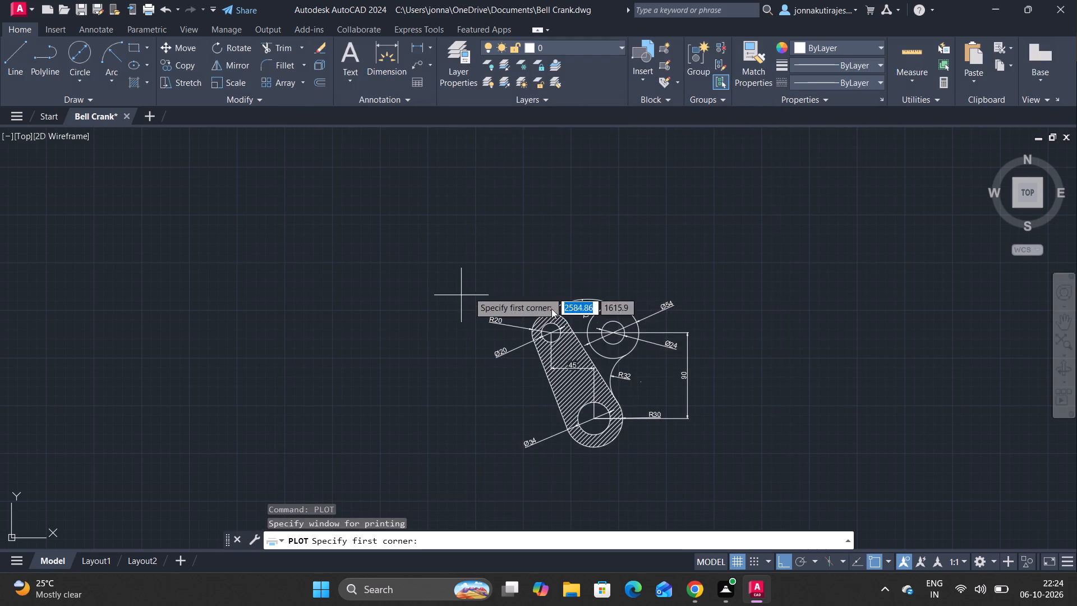
{"action": "scroll", "coordinate": [639, 321], "scroll_direction": "down", "scroll_amount": 1}
{"action": "middle_click_drag", "start_coordinate": [674, 328], "coordinate": [639, 283]}
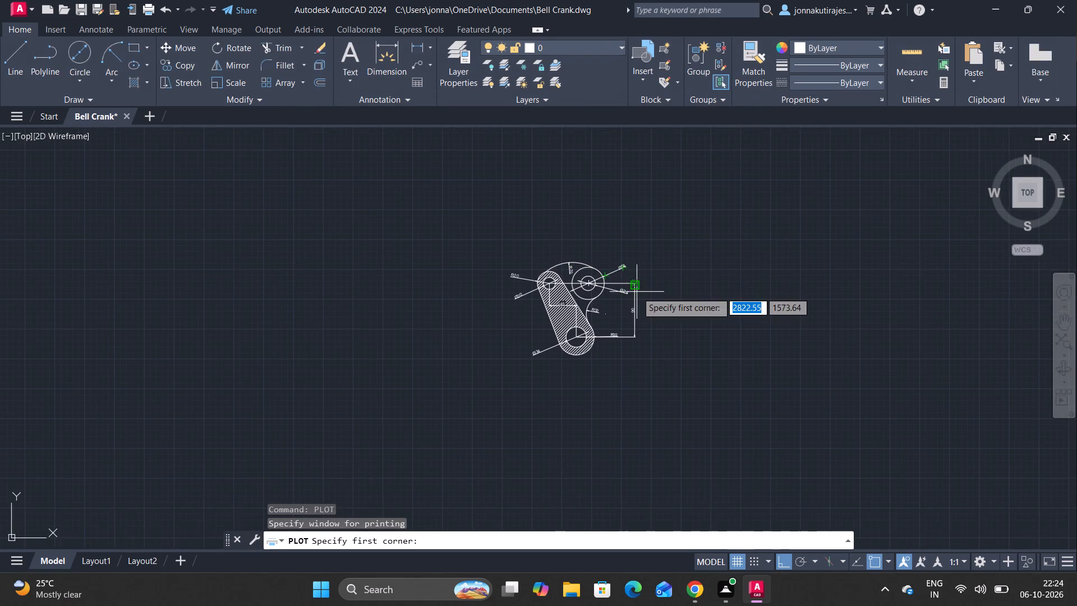
{"action": "scroll", "coordinate": [637, 292], "scroll_direction": "up", "scroll_amount": 2}
{"action": "scroll", "coordinate": [557, 271], "scroll_direction": "down", "scroll_amount": 1}
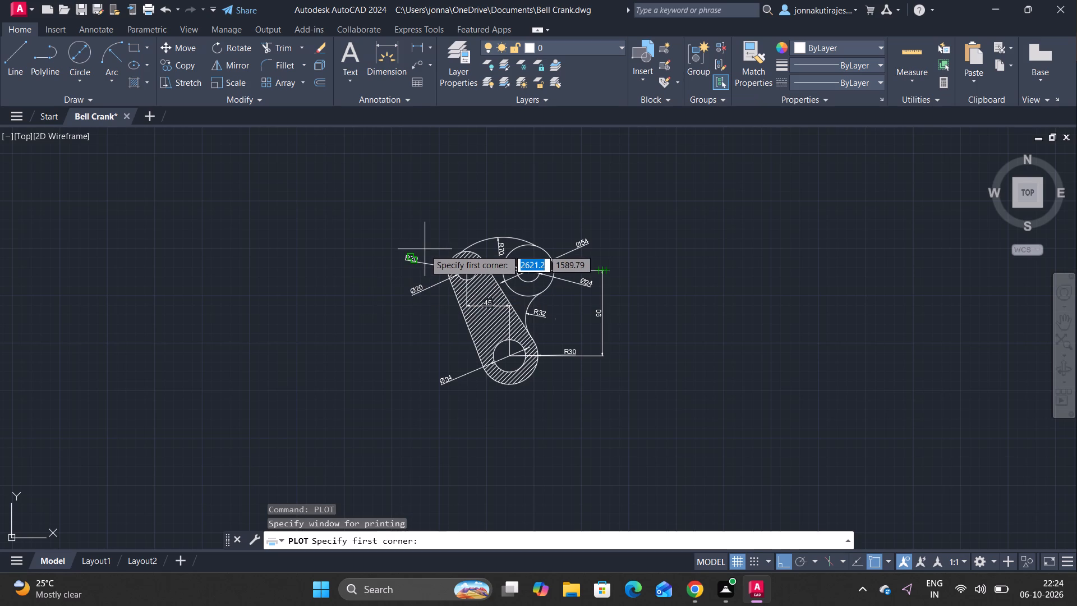
{"action": "left_click", "coordinate": [340, 213]}
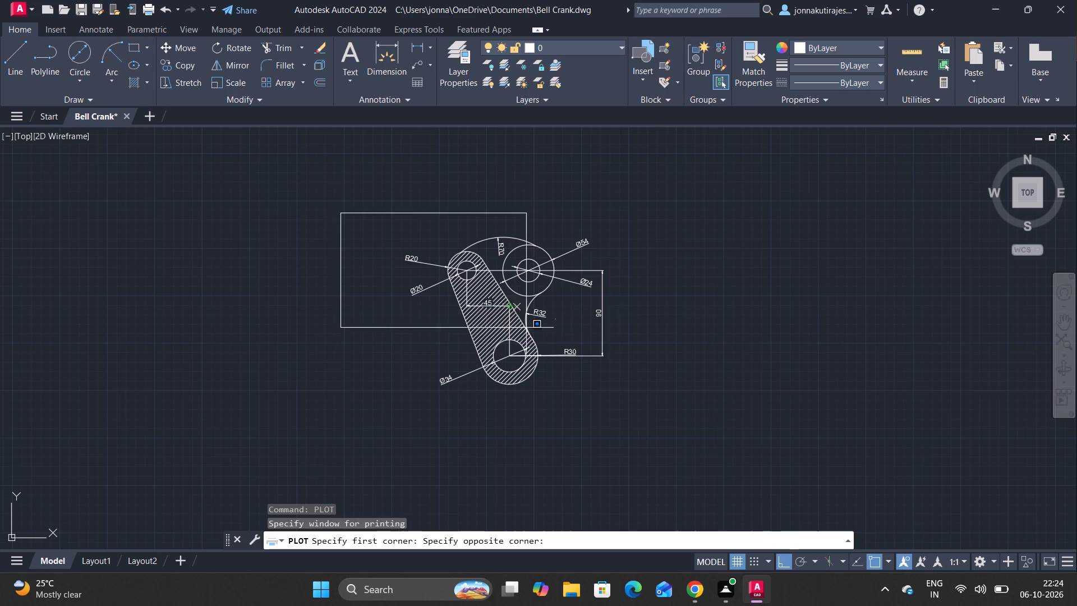
{"action": "left_click", "coordinate": [668, 428]}
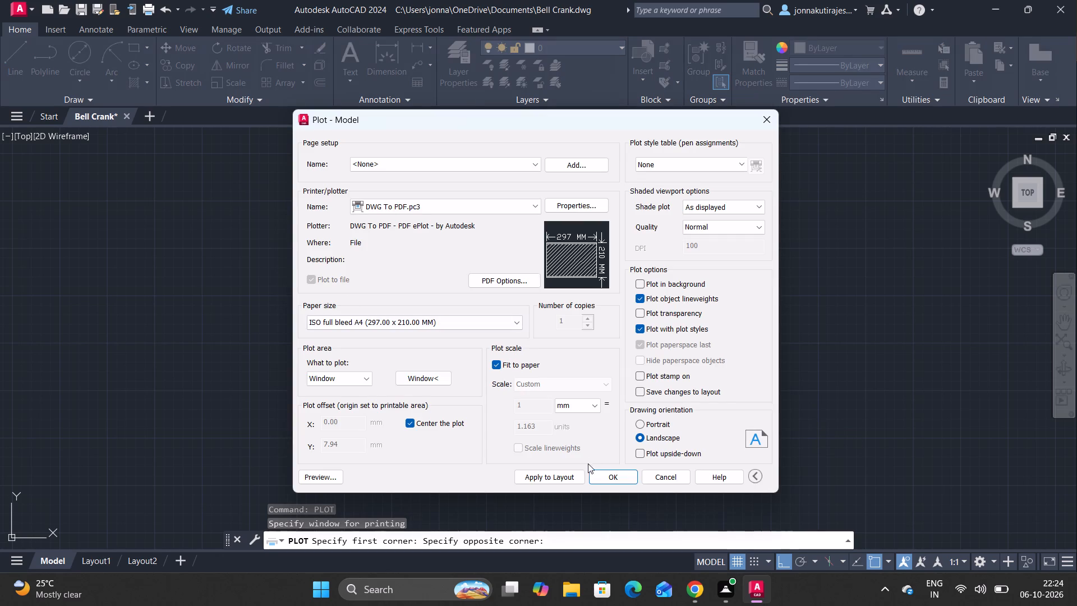
Plot the drawing to Bell Crank-Model.pdf in the Documents folder, check the PDF and return to AutoCAD.
{"action": "left_click", "coordinate": [598, 472]}
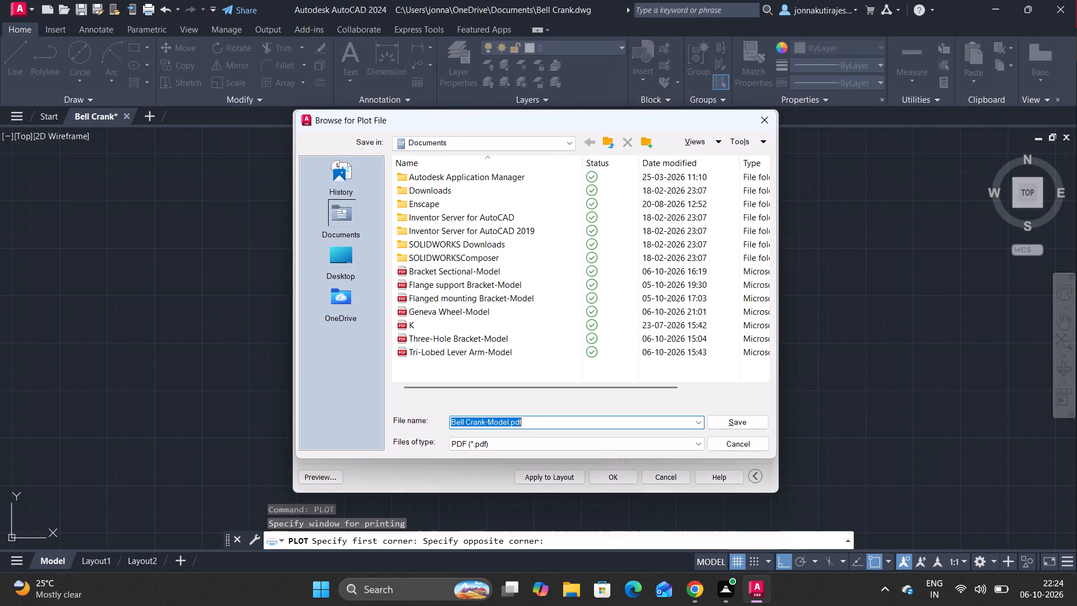
{"action": "left_click", "coordinate": [735, 417]}
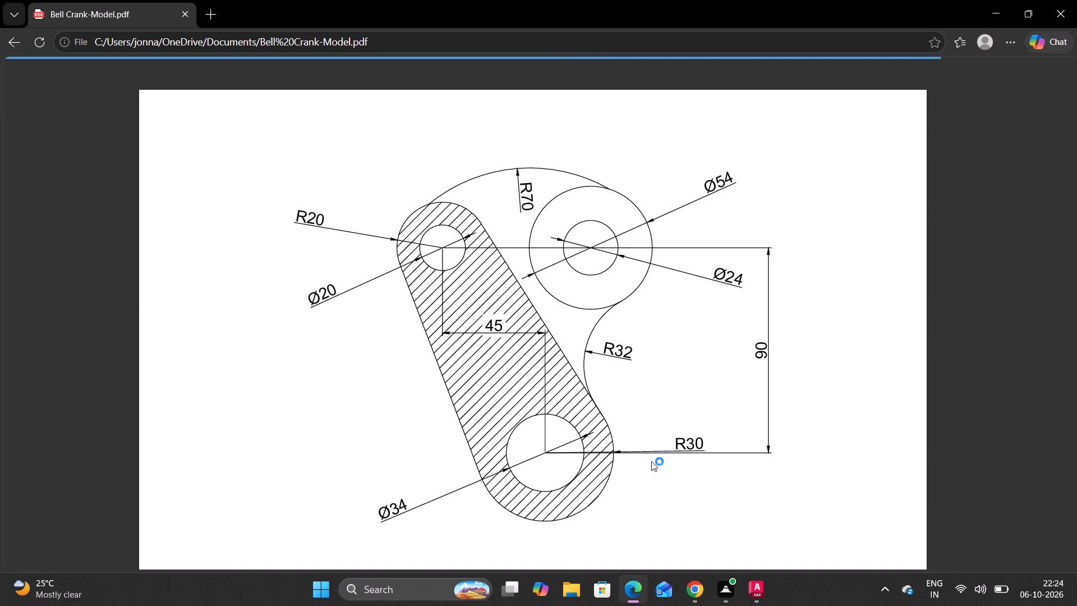
{"action": "scroll", "coordinate": [651, 461], "scroll_direction": "down", "scroll_amount": 1}
{"action": "scroll", "coordinate": [651, 461], "scroll_direction": "up", "scroll_amount": 3}
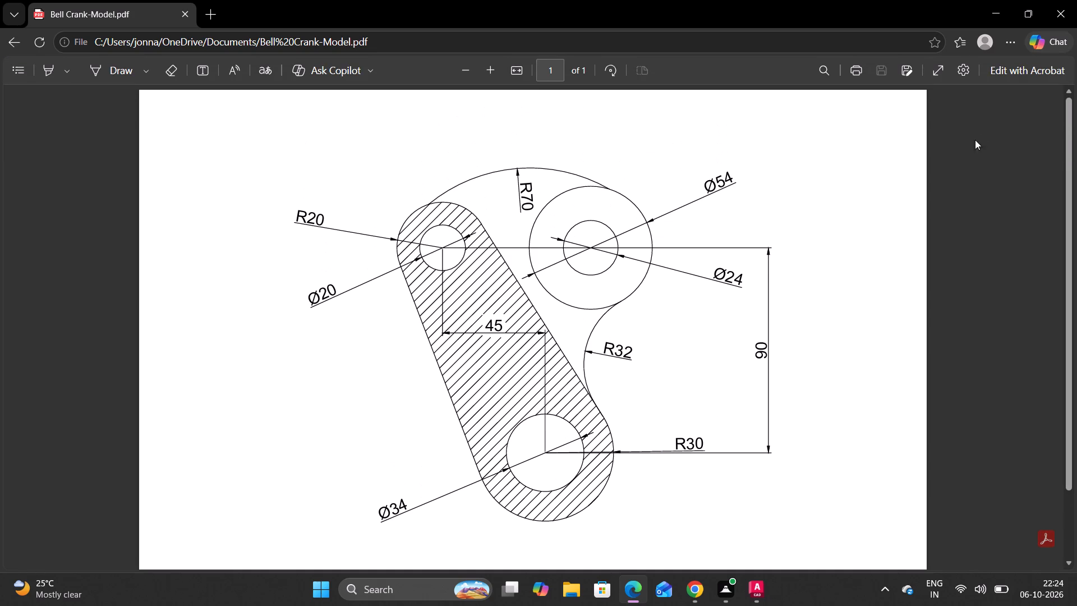
{"action": "left_click", "coordinate": [1004, 21]}
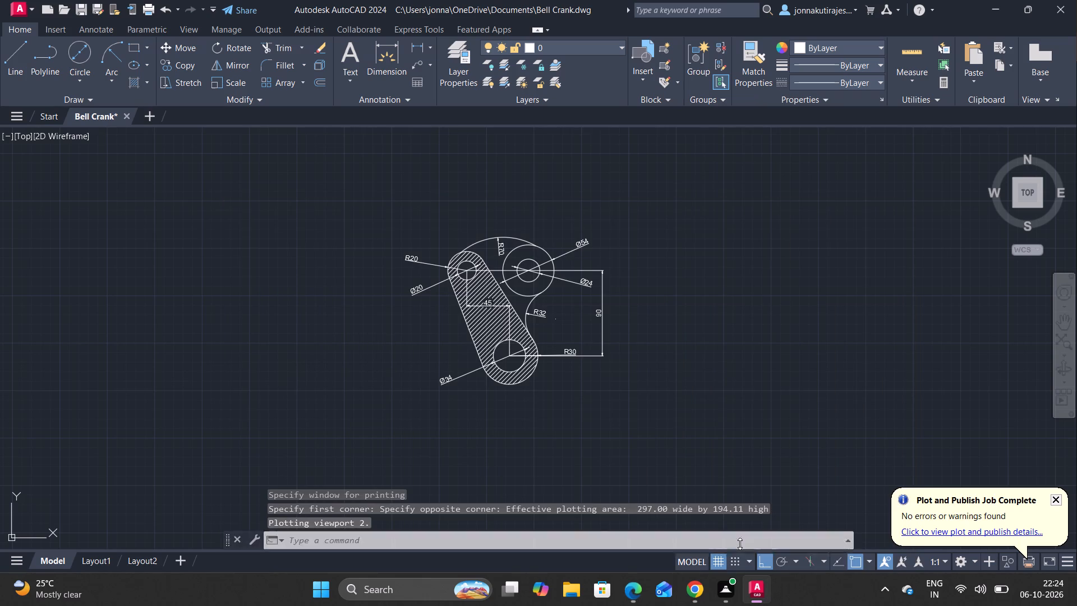